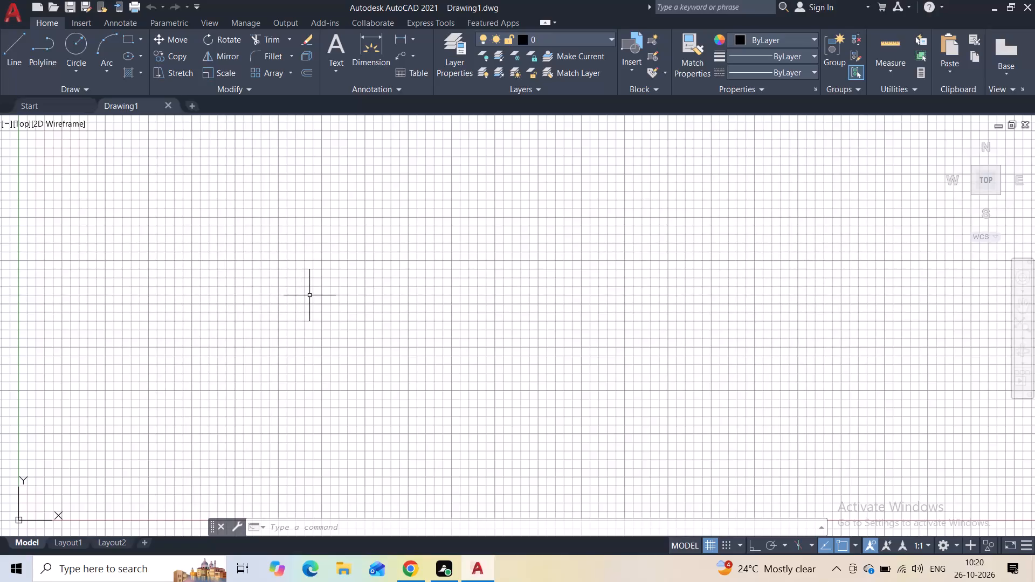
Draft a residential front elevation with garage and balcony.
Set the model space limits with lower left corner 0,0 and upper right corner 297,210.
type("lo")
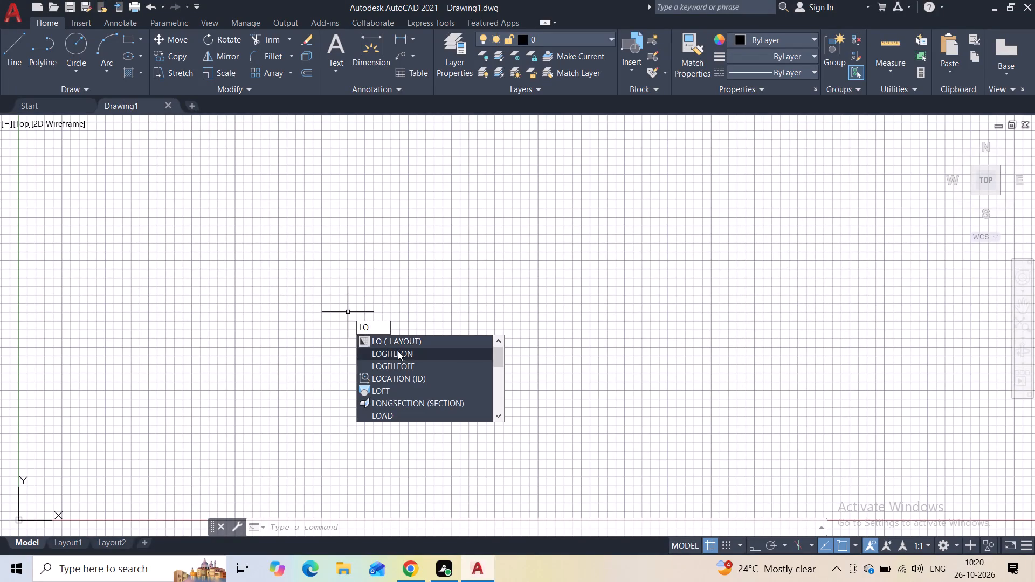
left_click(398, 351)
key("l")
key("i")
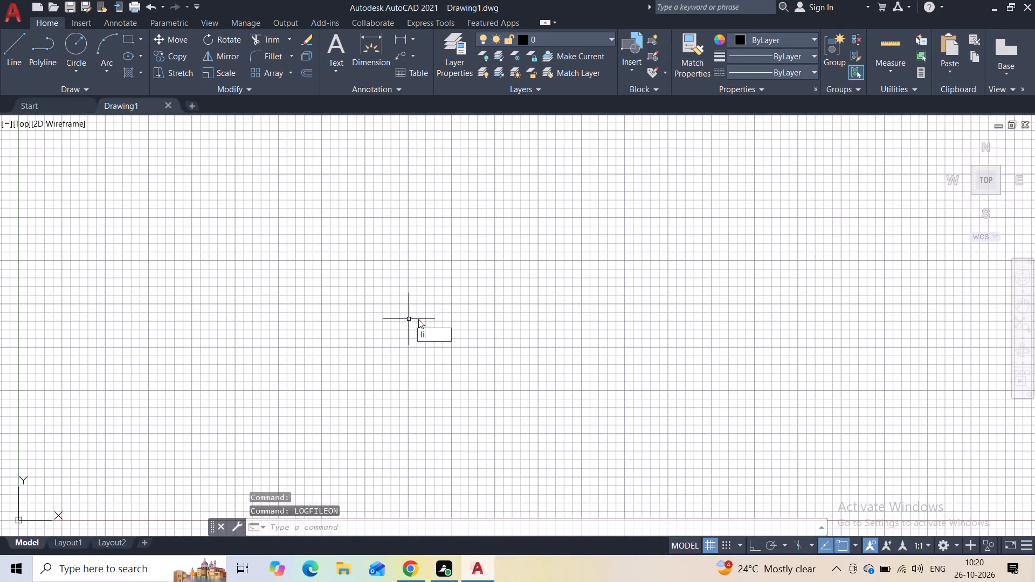
left_click(448, 375)
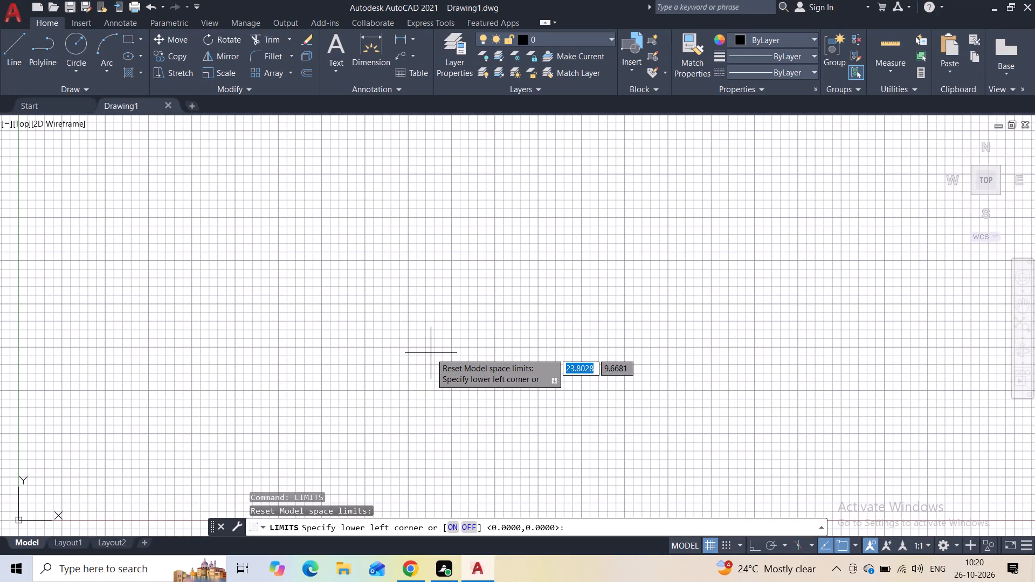
key("Insert")
key("comma")
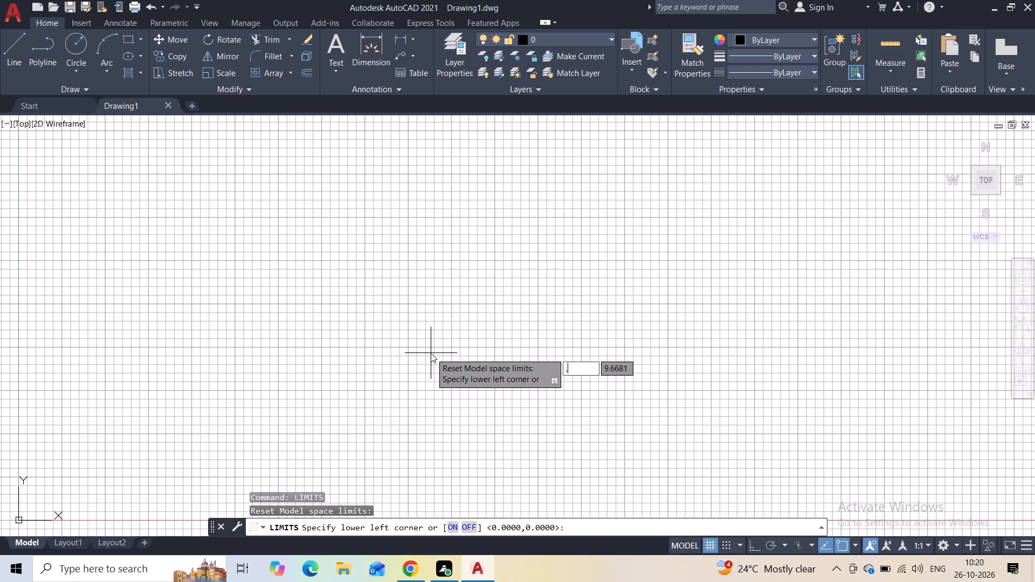
key("Insert")
key("BackSpace")
key("Insert")
key("0")
type(",0")
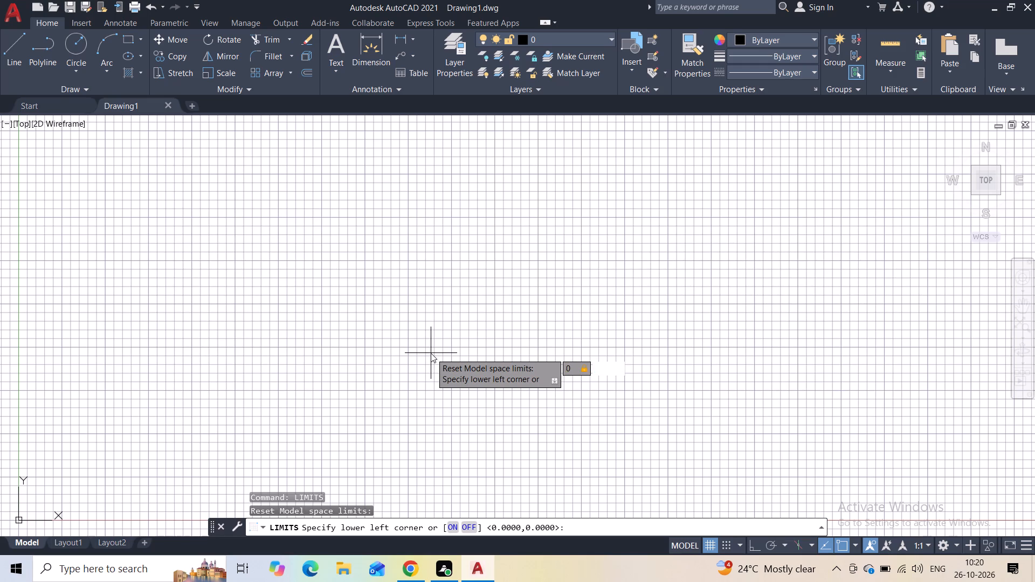
key("Return")
key("2")
key("9")
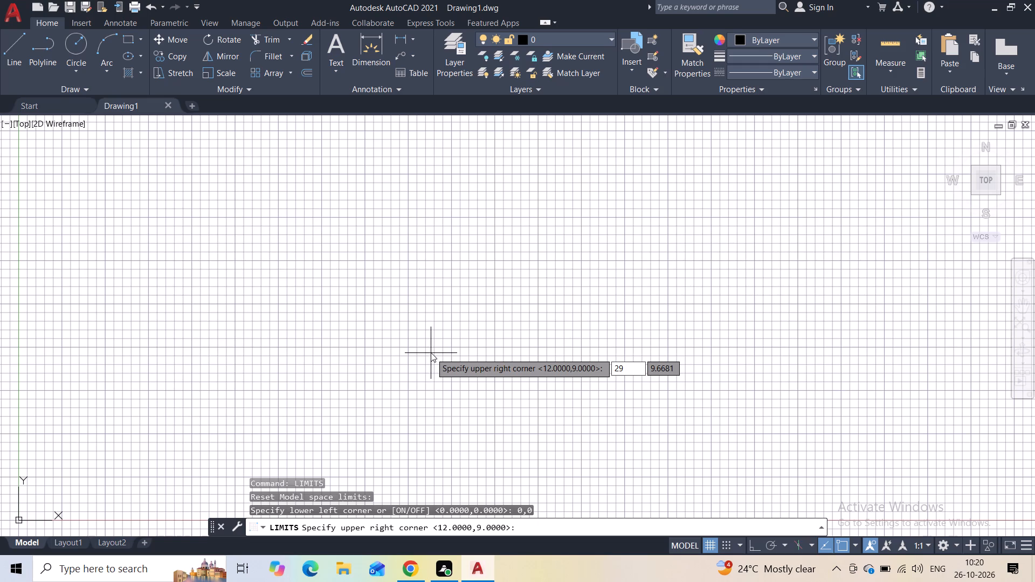
key("7")
type(",21")
key("0")
key("Return")
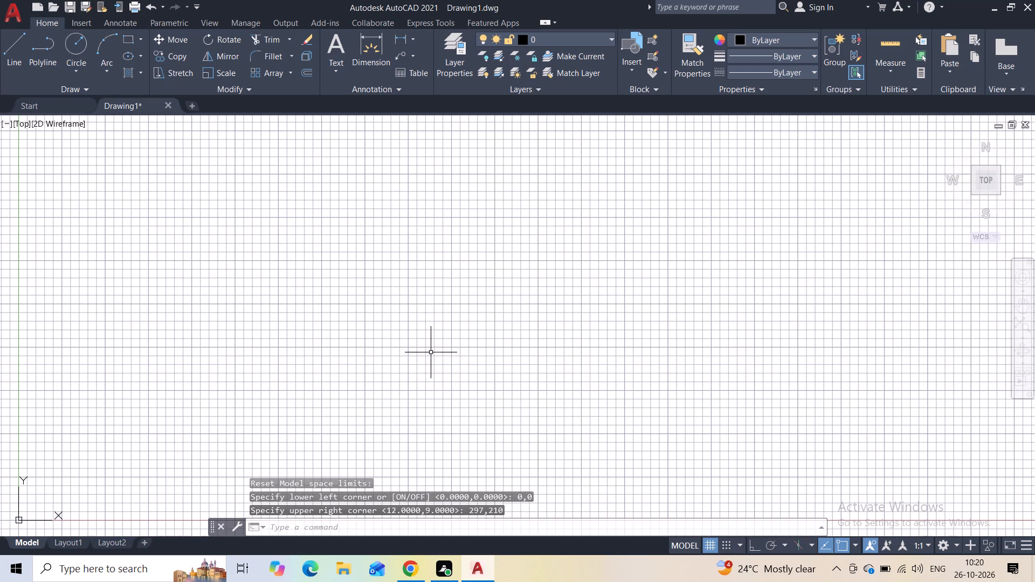
Zoom to show the whole drawing limits and turn off the grid display.
key("z")
key("Return")
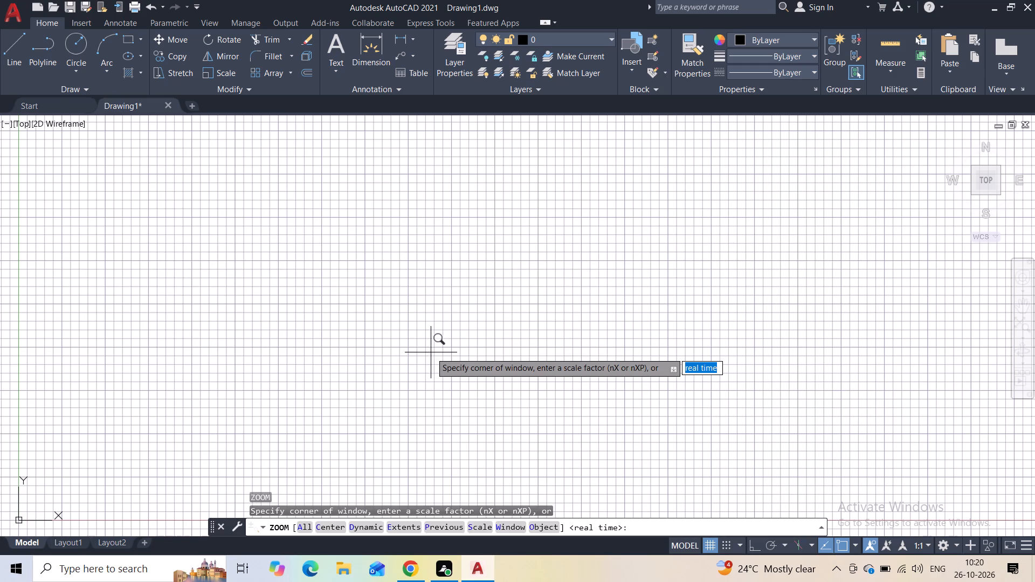
key("a")
key("Return")
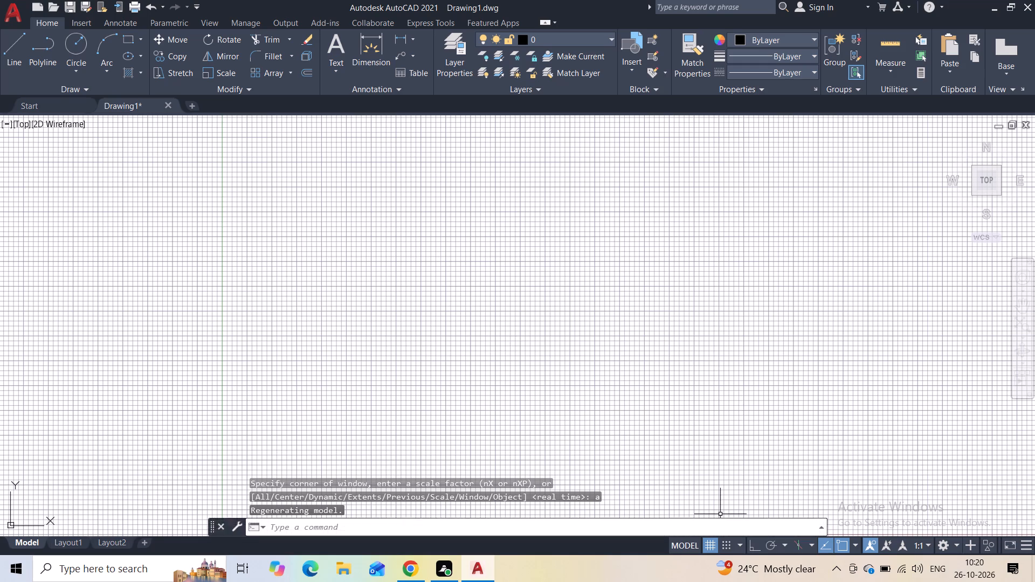
left_click(714, 546)
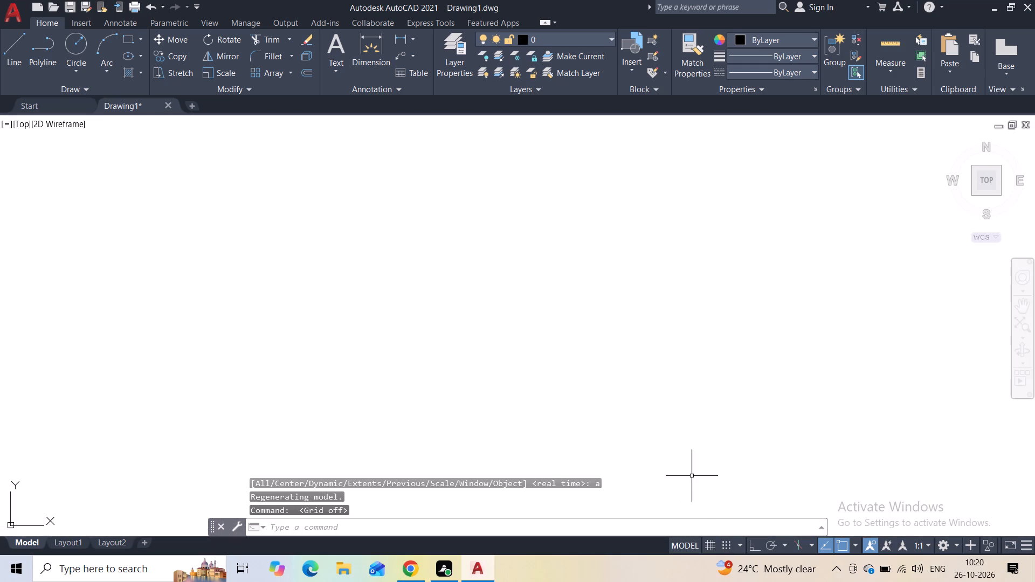
Configure the drawing units with the Architectural length type.
type("un")
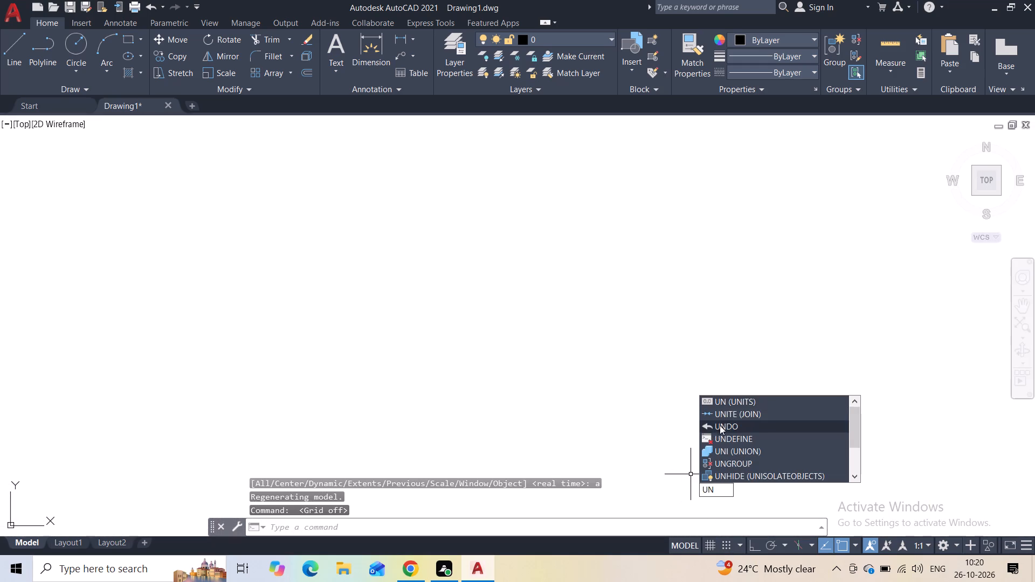
left_click(732, 407)
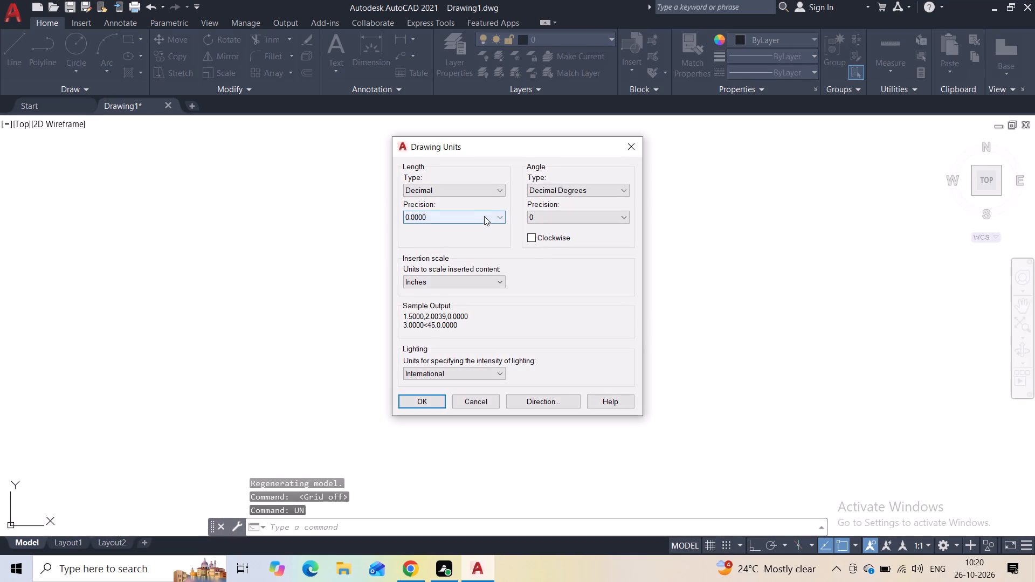
left_click(484, 196)
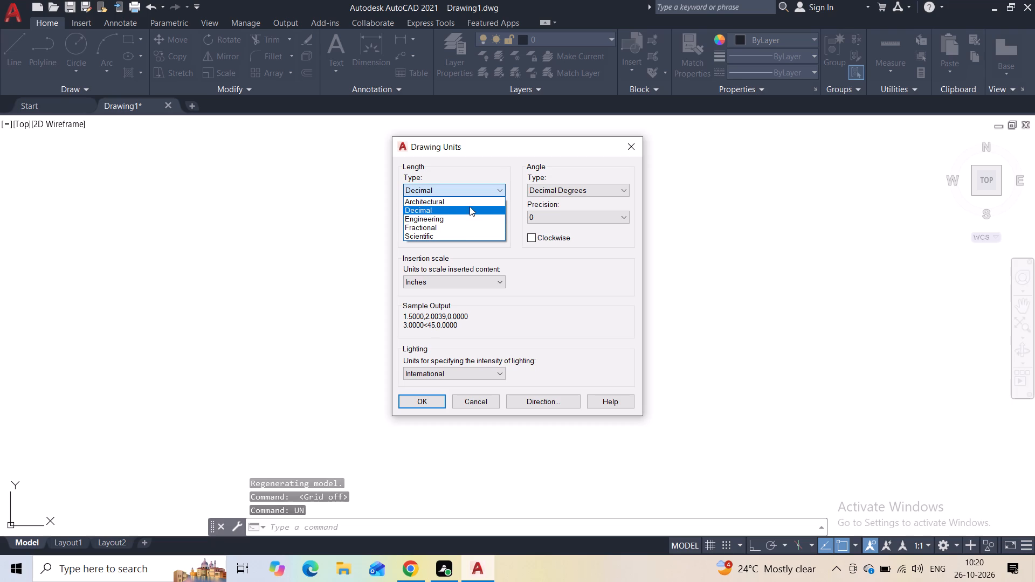
left_click(470, 205)
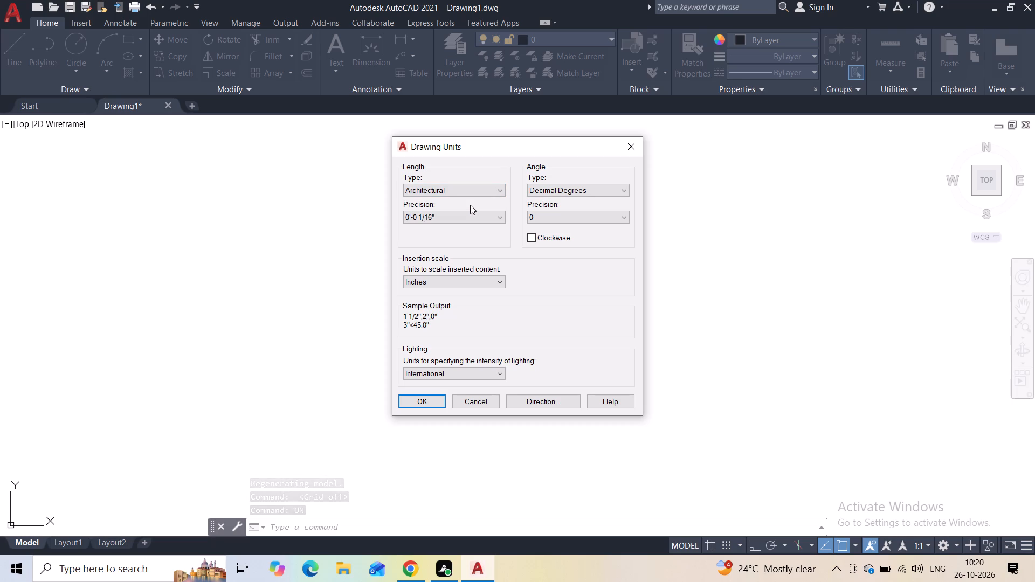
left_click(432, 401)
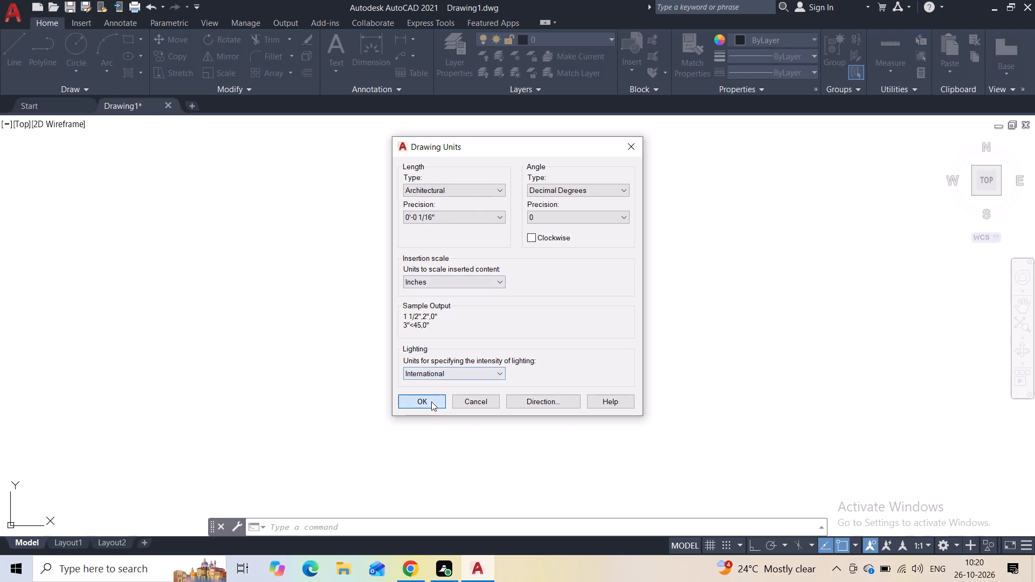
Modify the Standard dimension style so its primary unit format for linear dimensions is Architectural.
type("dd")
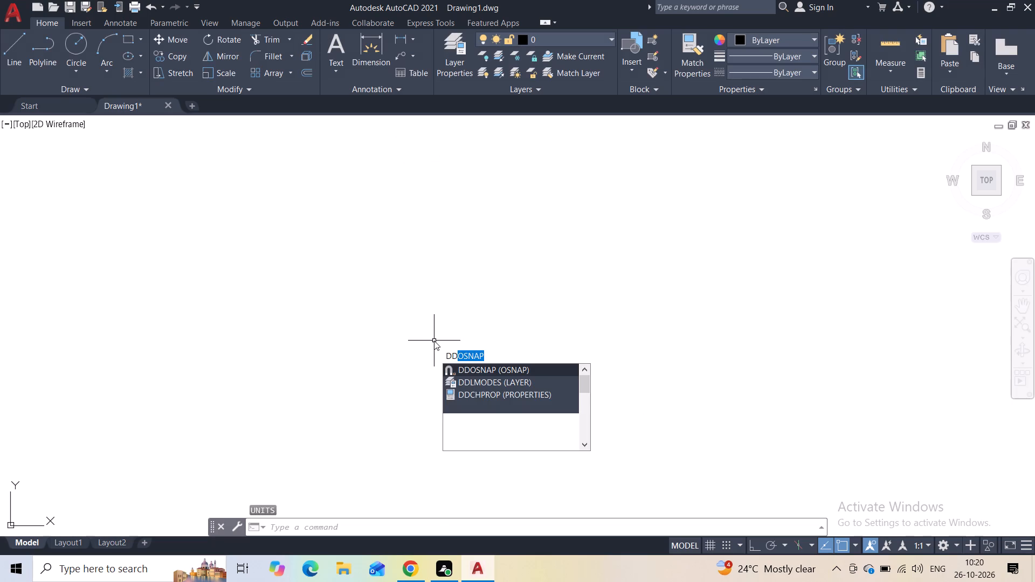
key("BackSpace")
type("im")
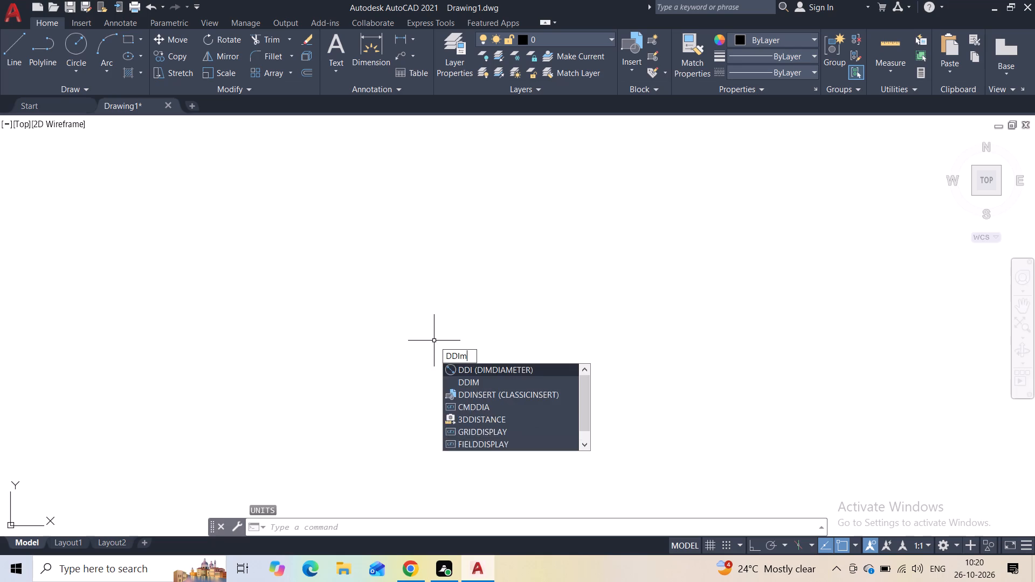
key("BackSpace")
key("BackSpace")
key("BackSpace")
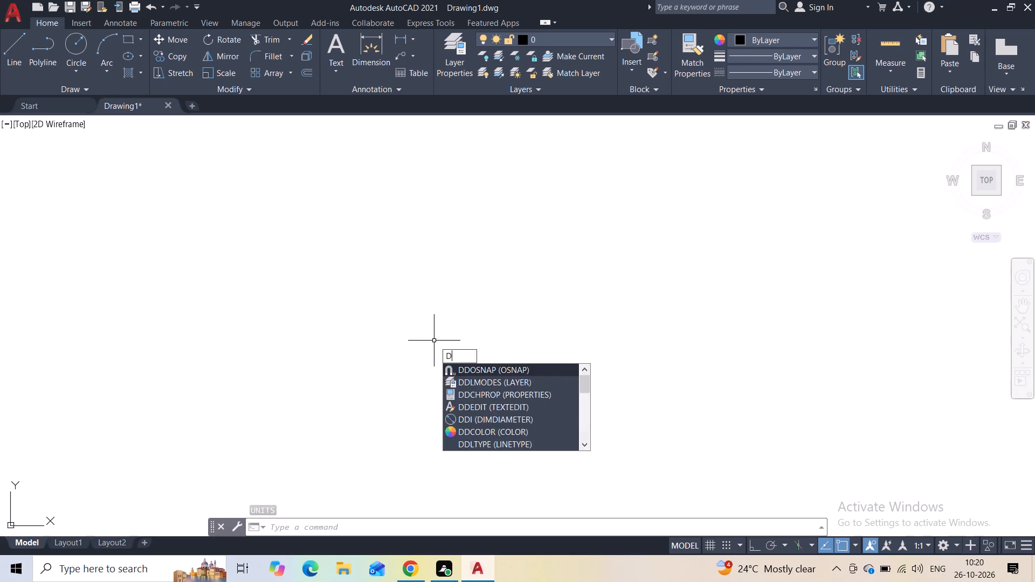
type("im")
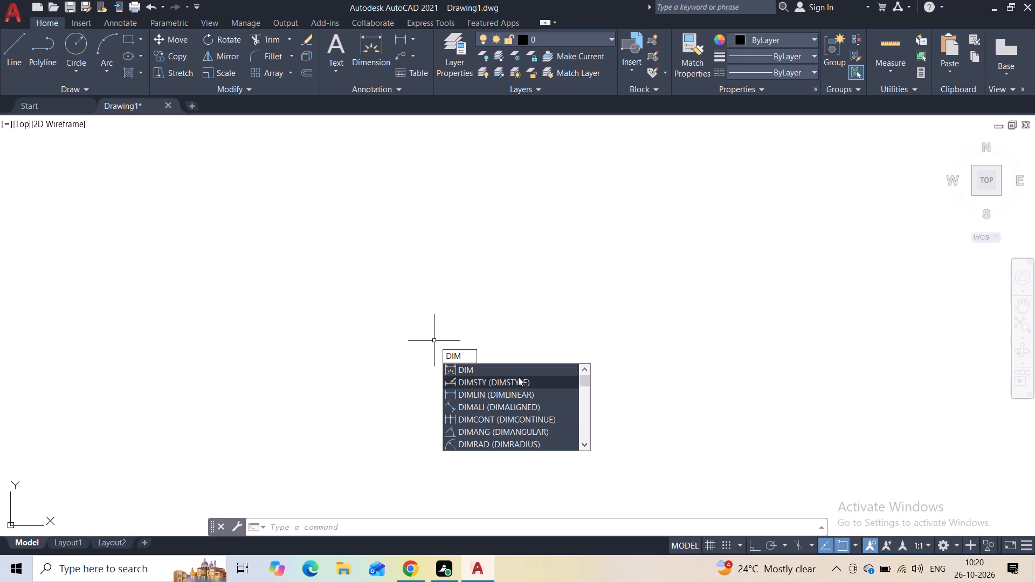
left_click(515, 379)
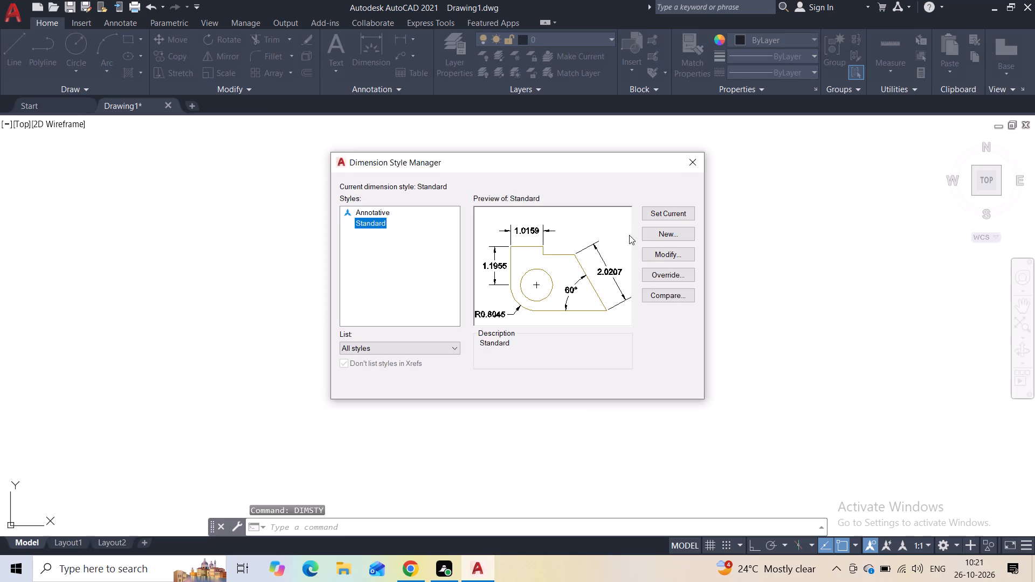
left_click(664, 259)
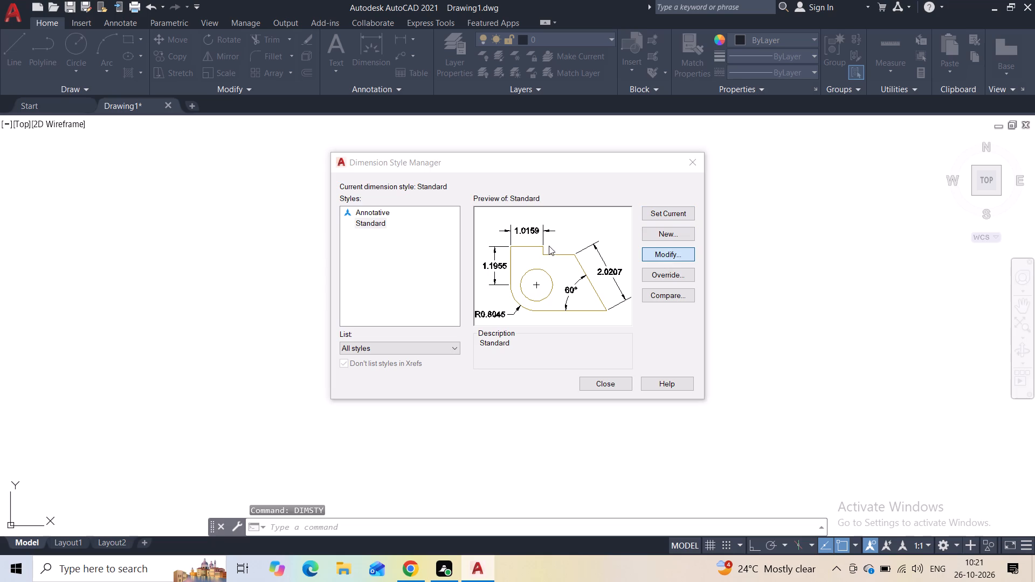
left_click(478, 134)
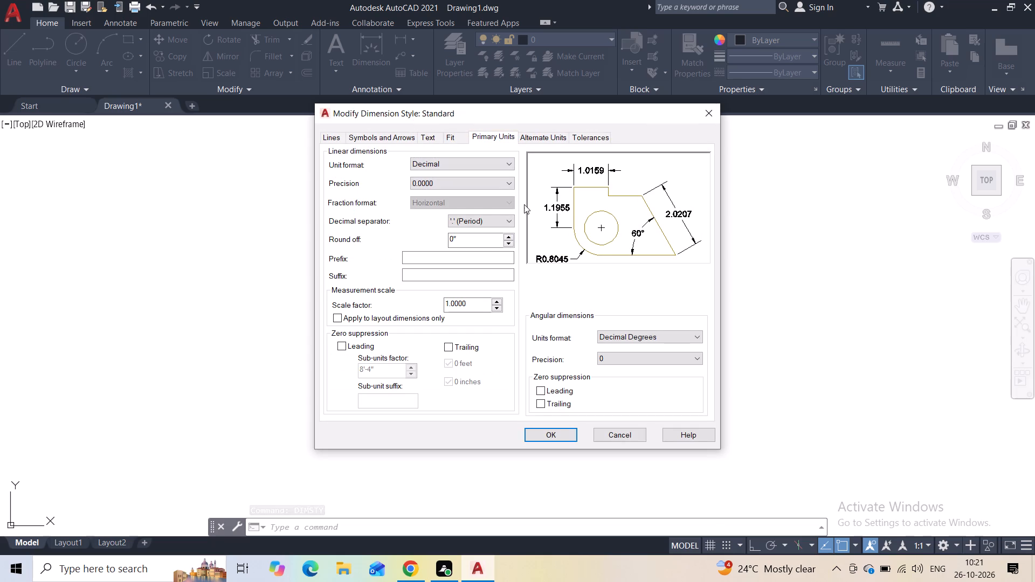
left_click(493, 165)
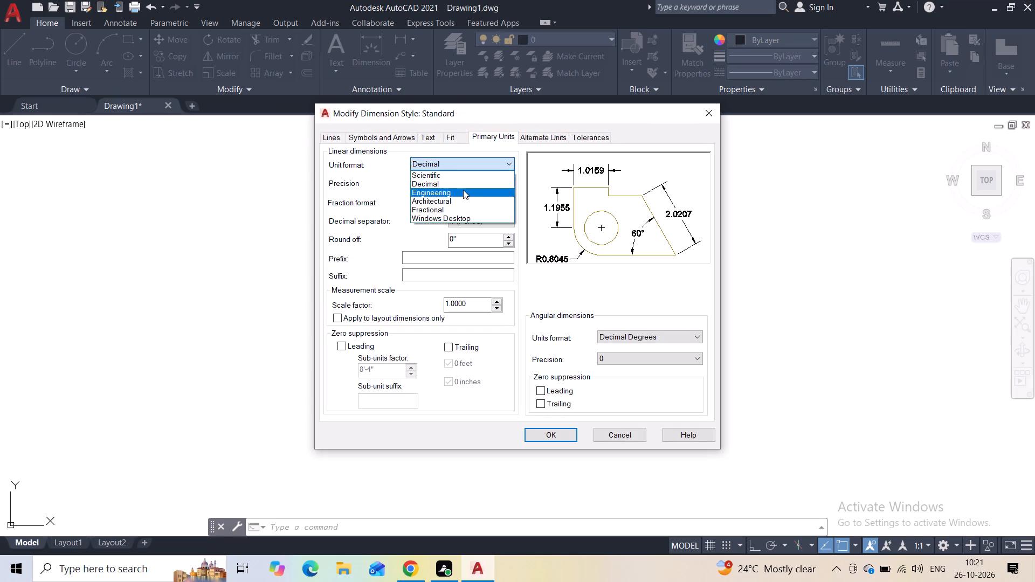
left_click(458, 197)
Raise the Standard dimension style's text height to 0'-2 1/8" and make the style current.
left_click(427, 140)
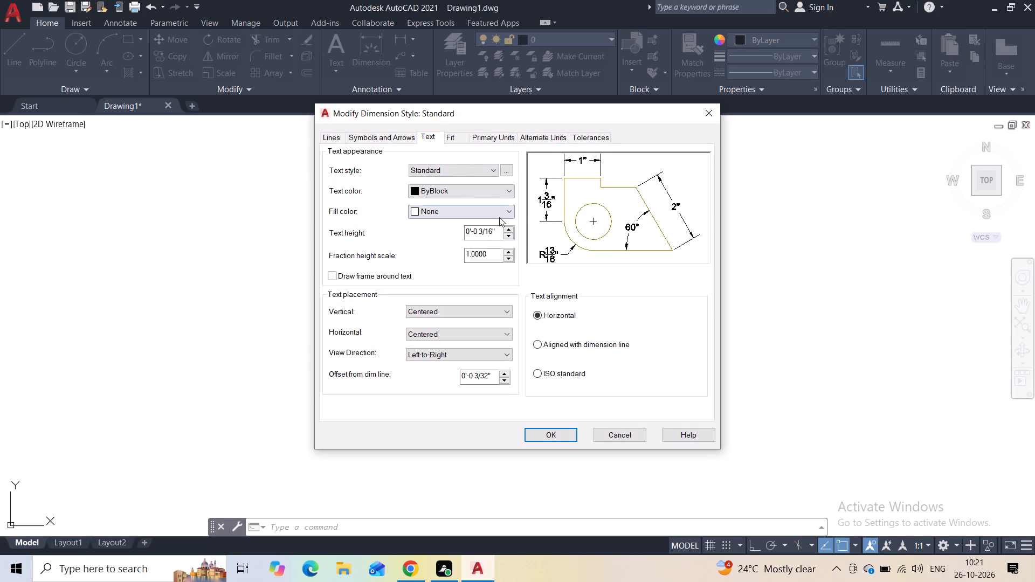
left_click(506, 227)
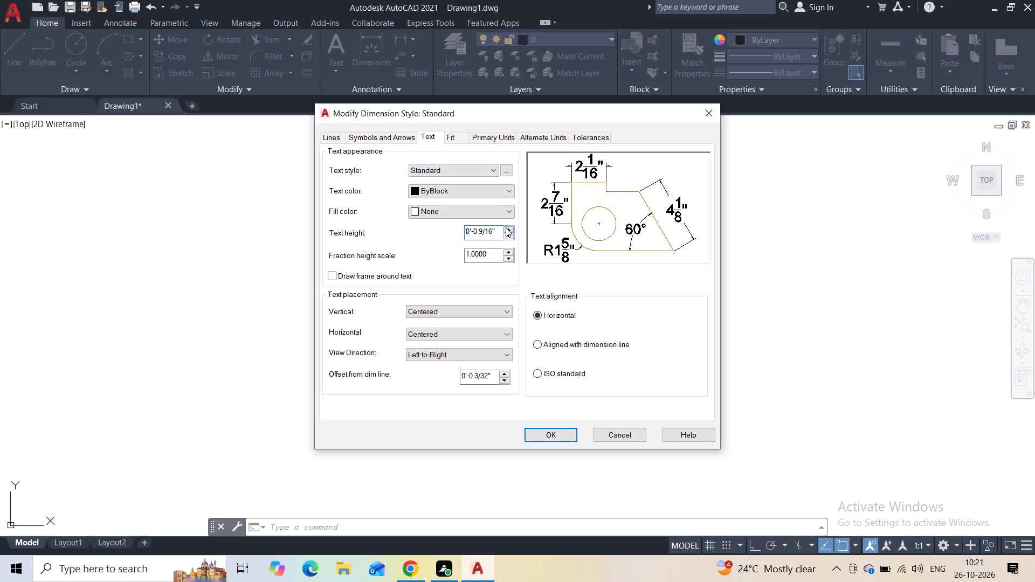
left_click(553, 434)
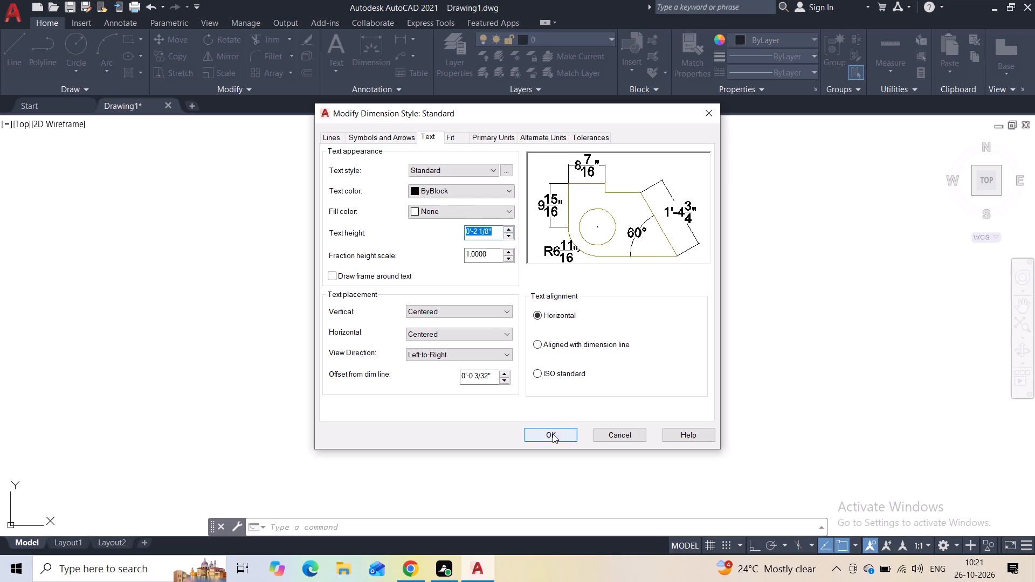
left_click(654, 206)
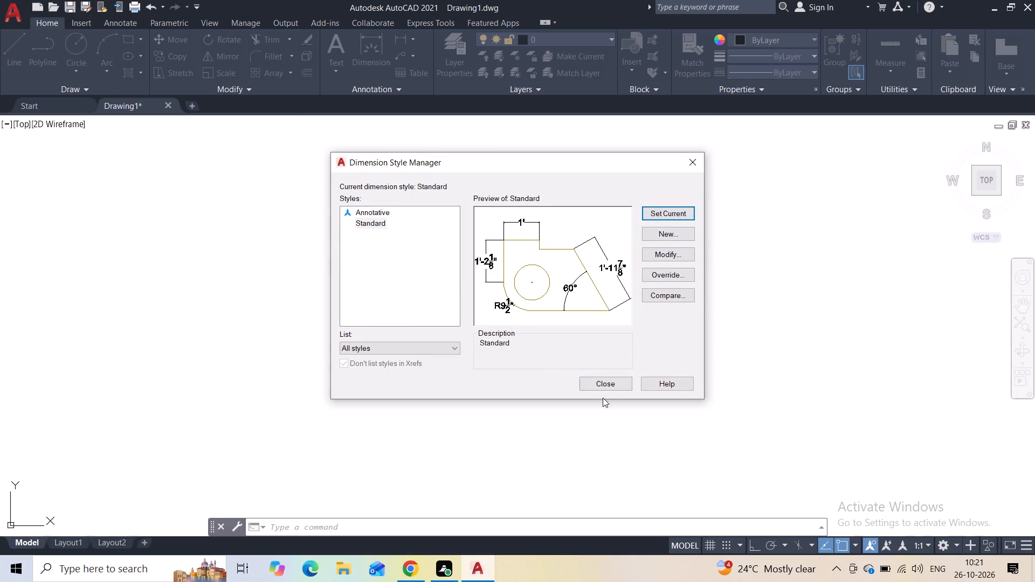
left_click(605, 383)
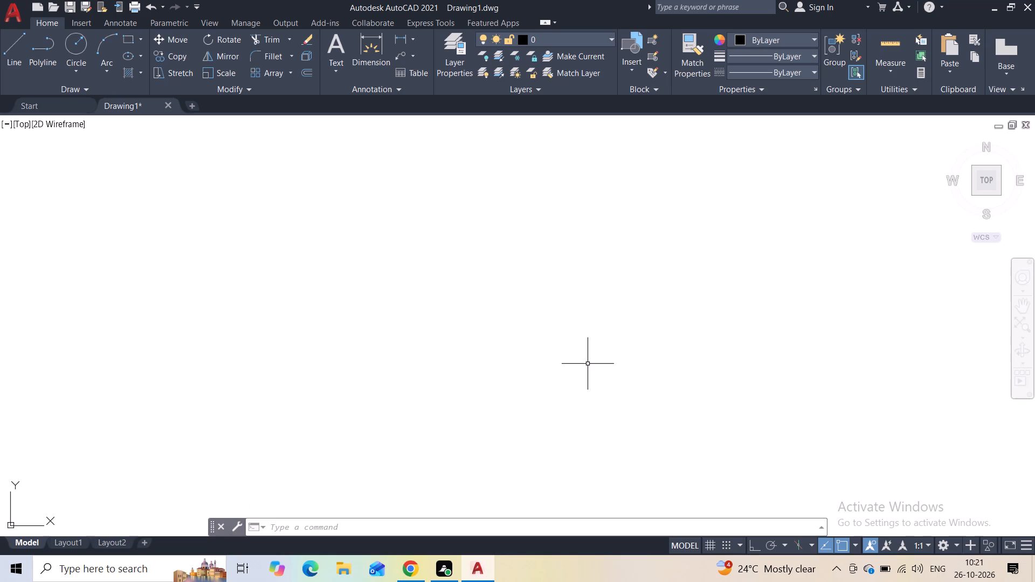
Turn on Ortho mode and draw one long horizontal line across the middle of the empty drawing area.
key("F8")
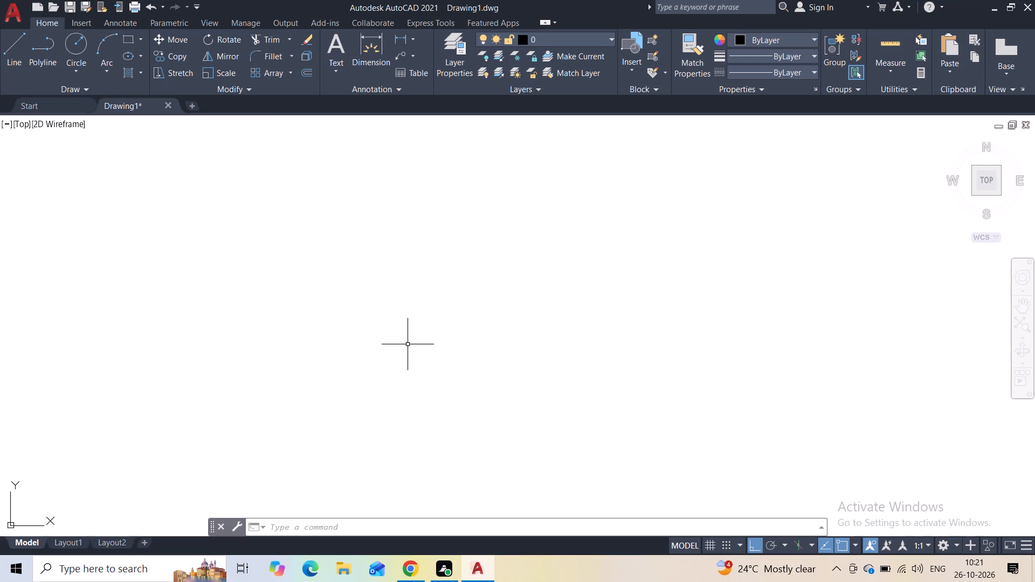
left_click(16, 68)
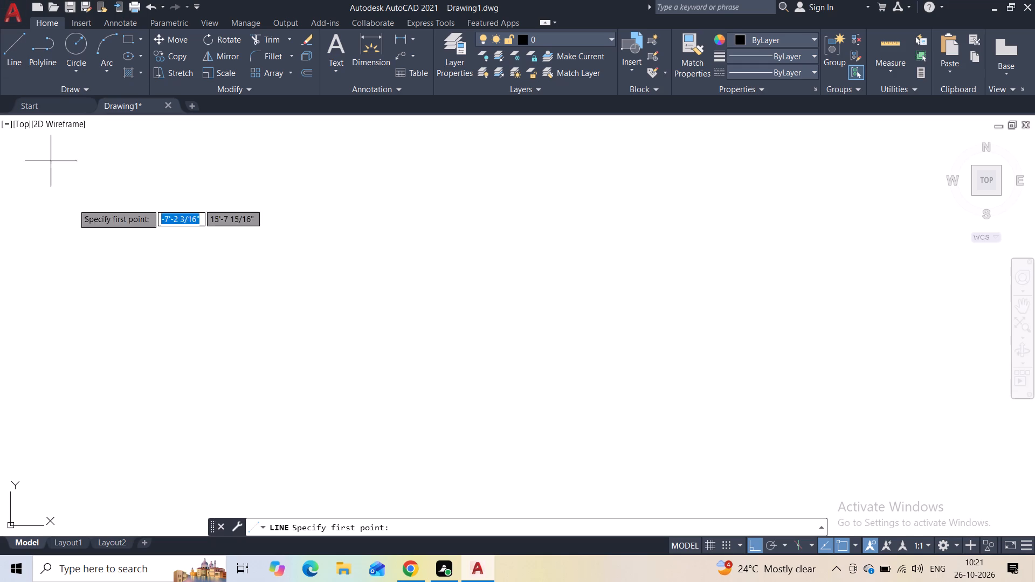
left_click(194, 303)
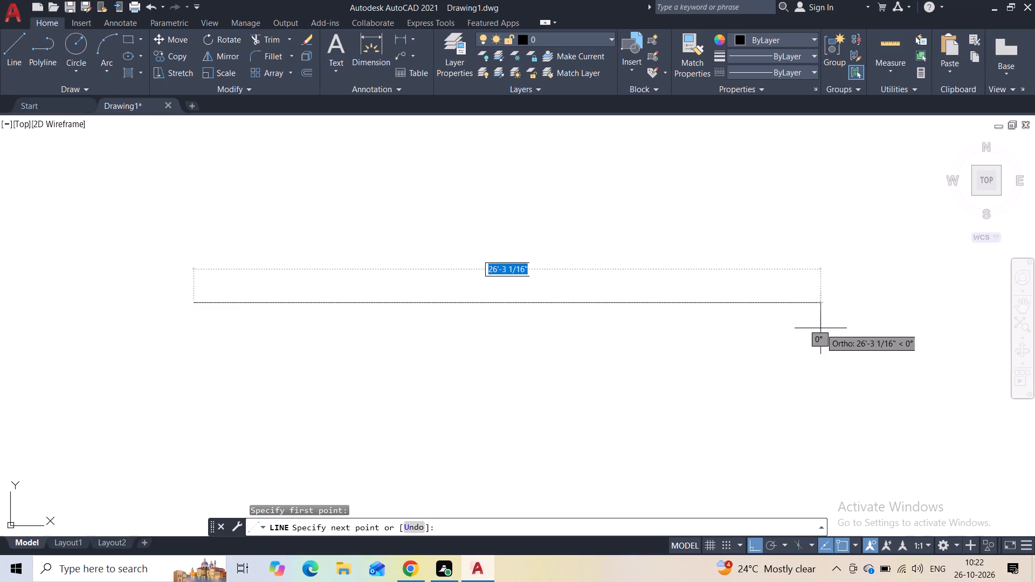
left_click(906, 312)
key("Return")
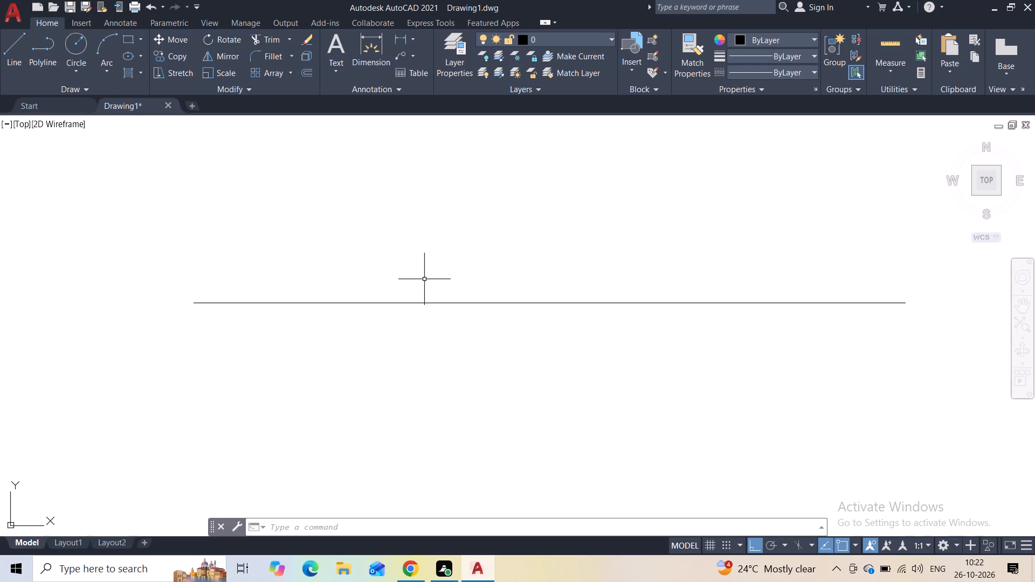
Draw a narrow post standing on the horizontal line near its left end, with a 5' vertical side and a short flat top.
key("space")
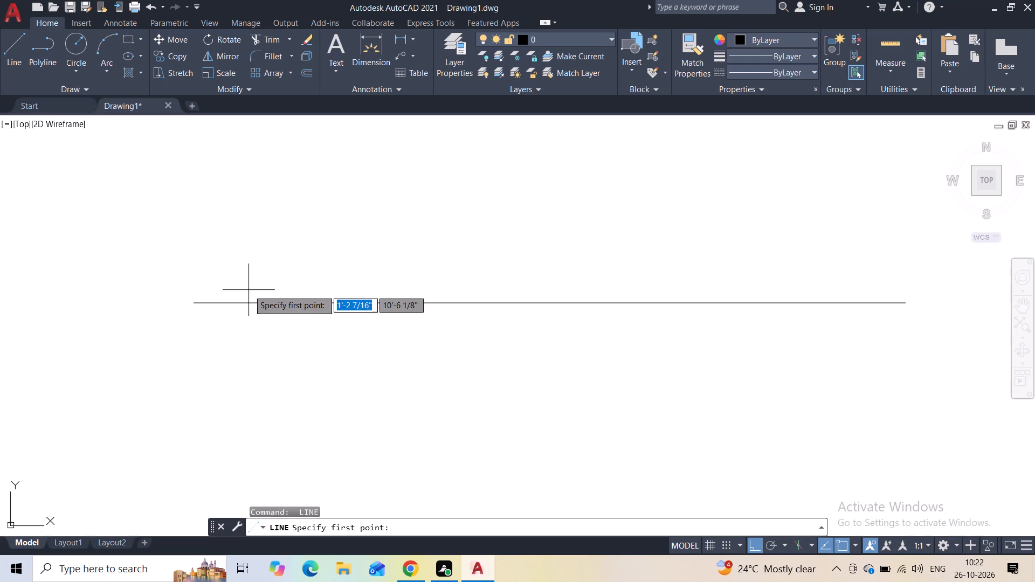
left_click(246, 302)
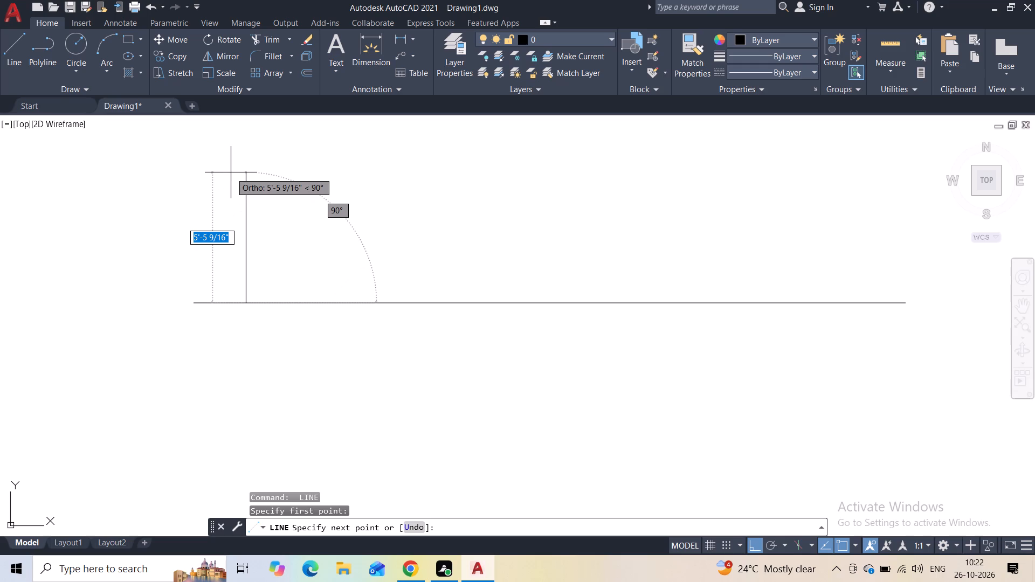
type("5'")
key("Return")
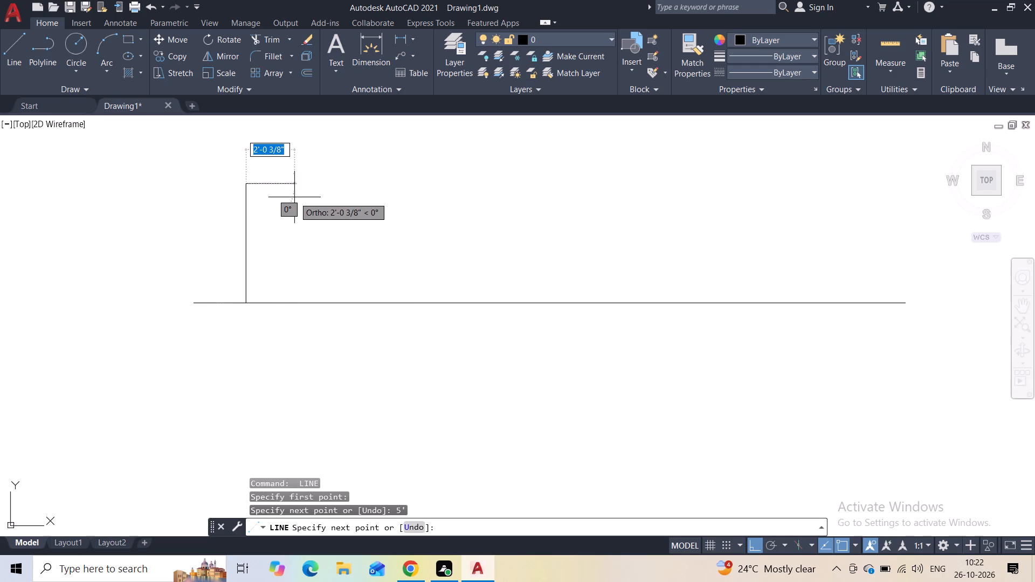
left_click(275, 202)
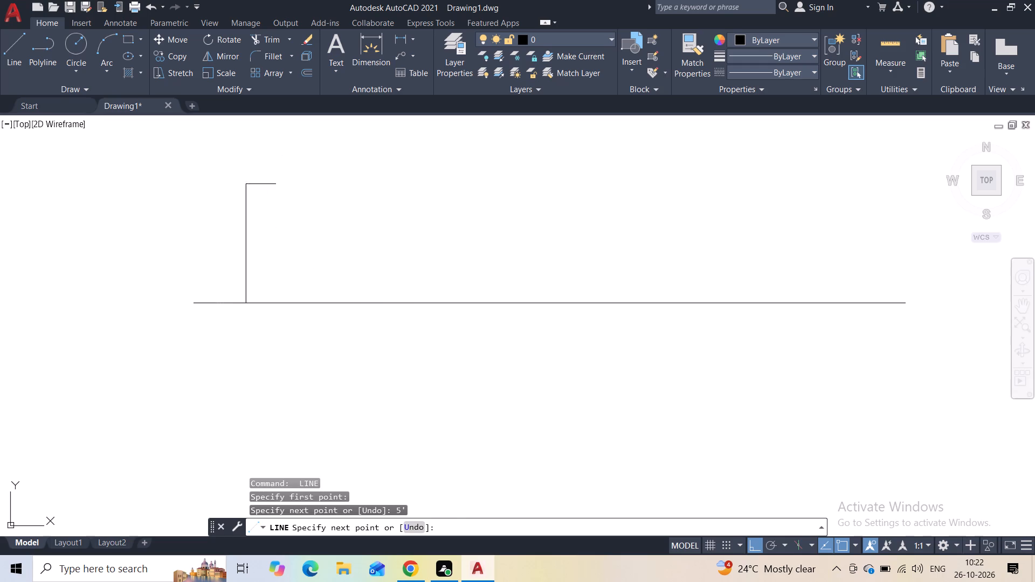
left_click(274, 299)
key("Escape")
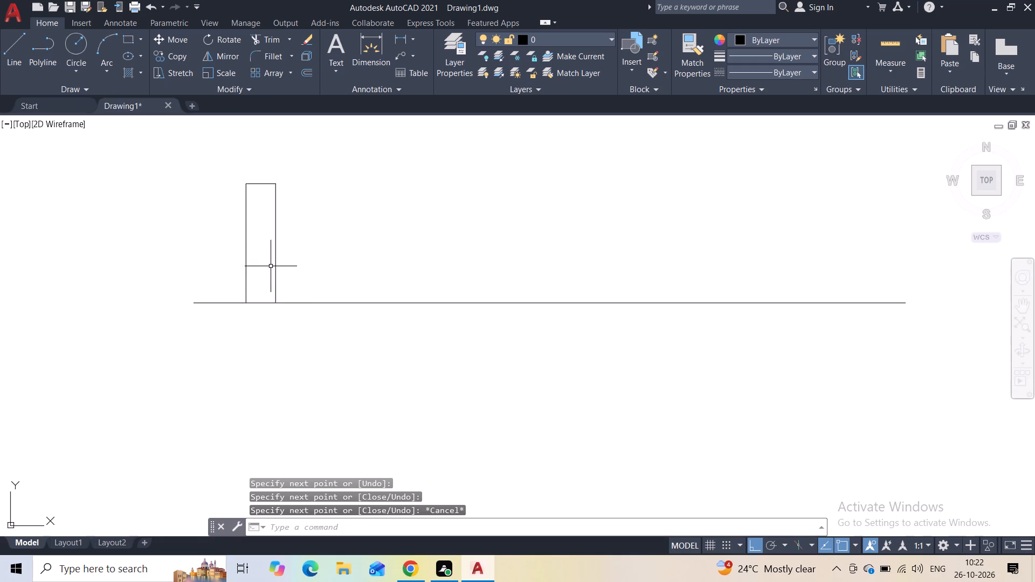
Draw a thin rectangular cap about 1'-10" wide on top of the post, overhanging it slightly on both sides.
middle_click_drag(262, 216, 254, 268)
scroll(250, 236, "up", 3)
key("space")
left_click(198, 213)
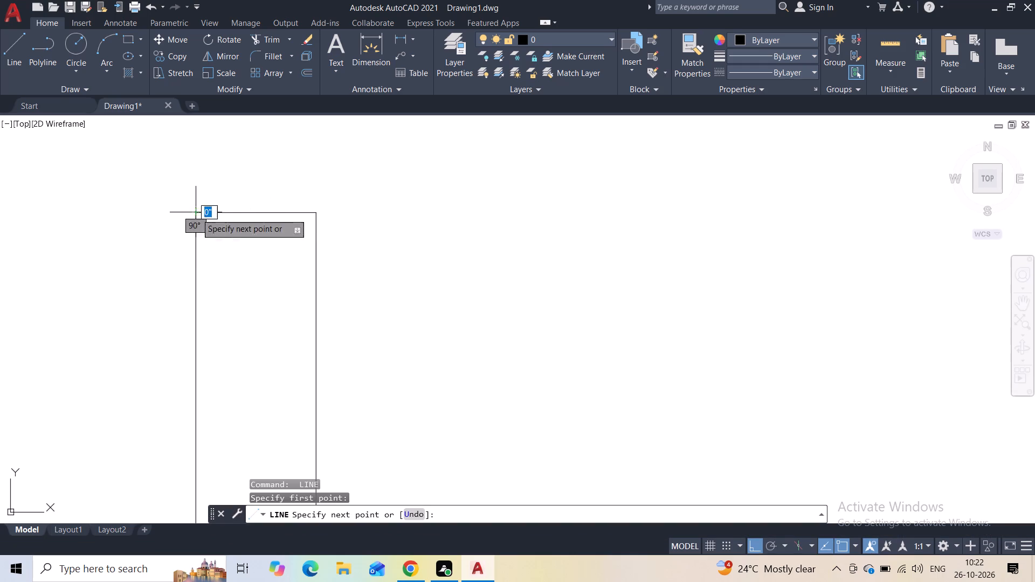
left_click(165, 218)
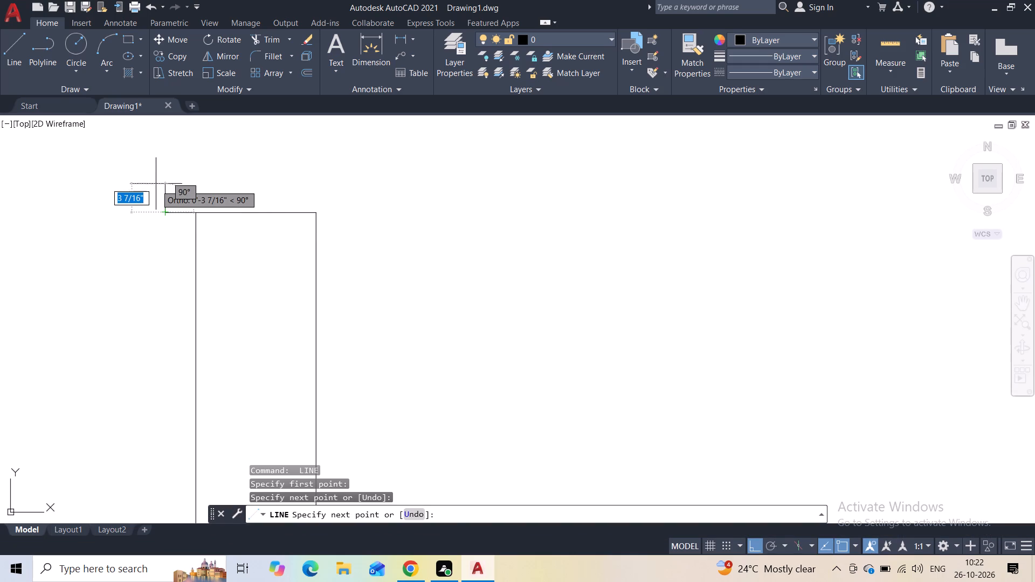
left_click(156, 182)
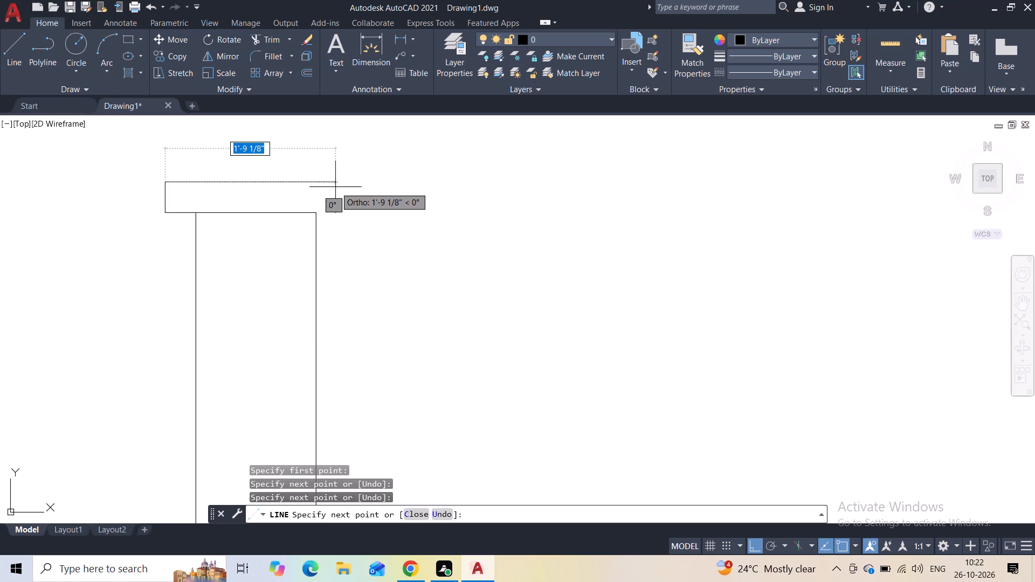
left_click(342, 187)
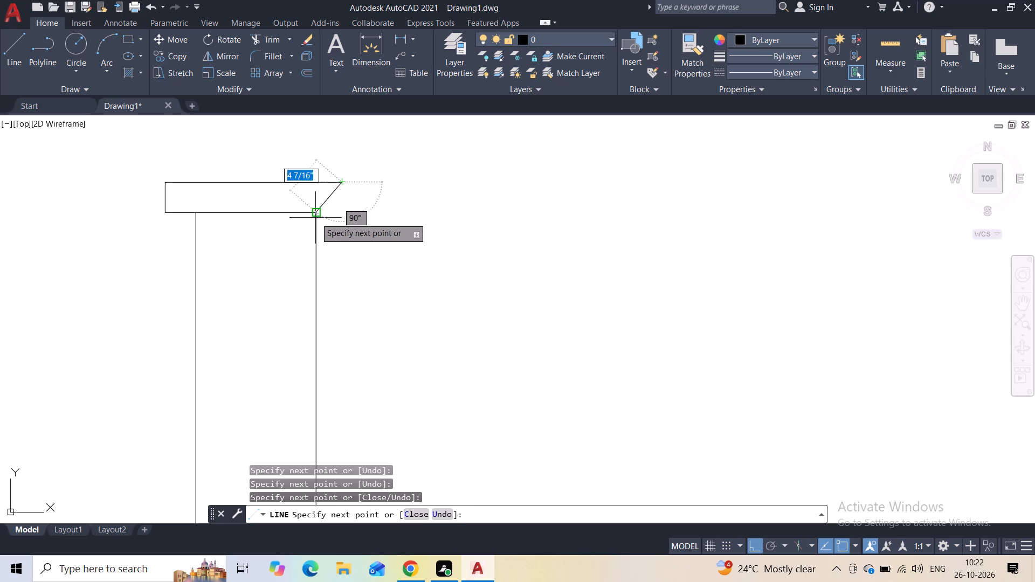
left_click(343, 218)
left_click(315, 218)
key("space")
Draw a second, narrower and slightly shorter flat-topped post on the horizontal line, to the right of the capped post.
scroll(404, 231, "down", 2)
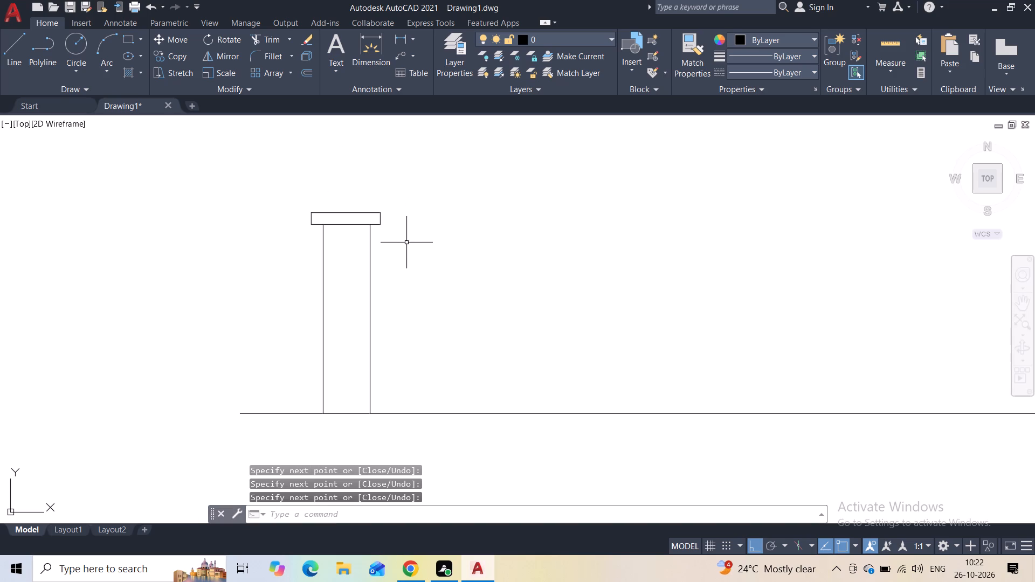
left_click(381, 198)
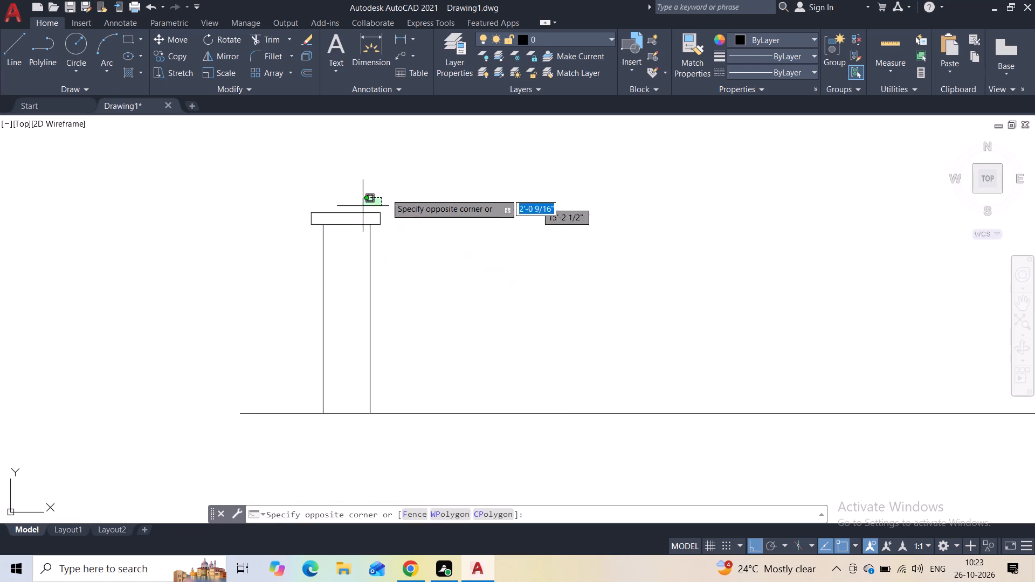
left_click(394, 189)
left_click(23, 63)
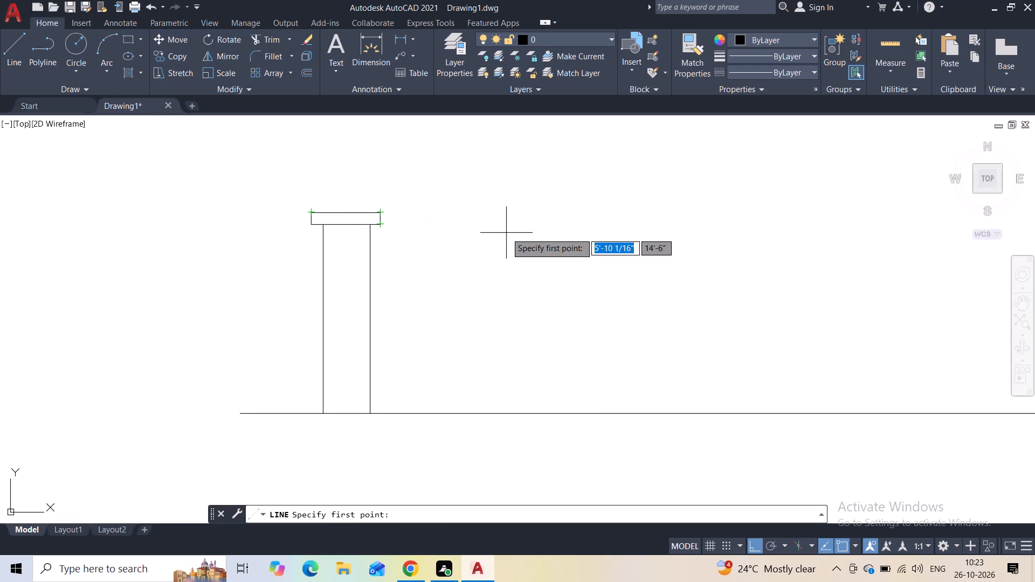
left_click(521, 233)
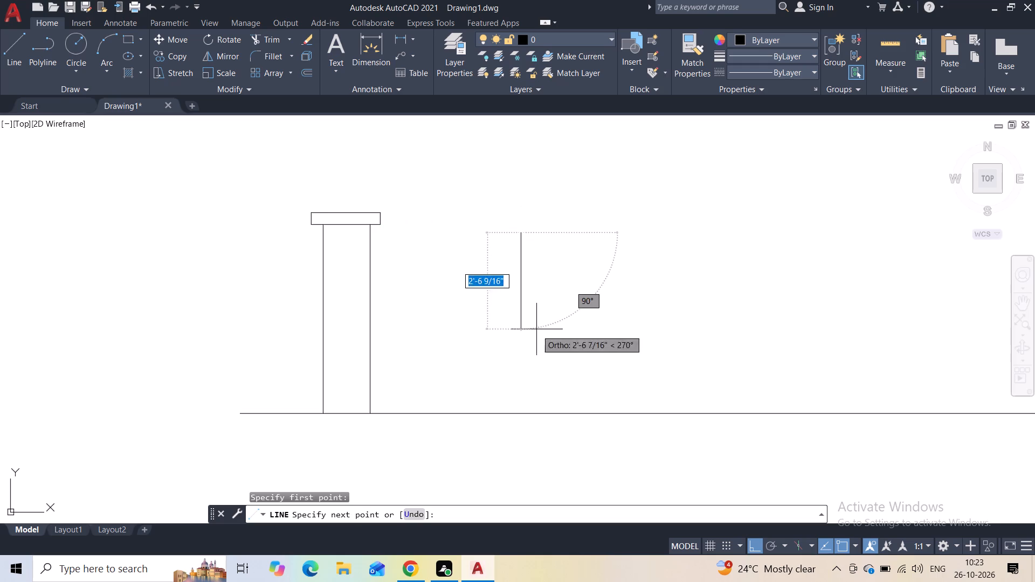
left_click(525, 411)
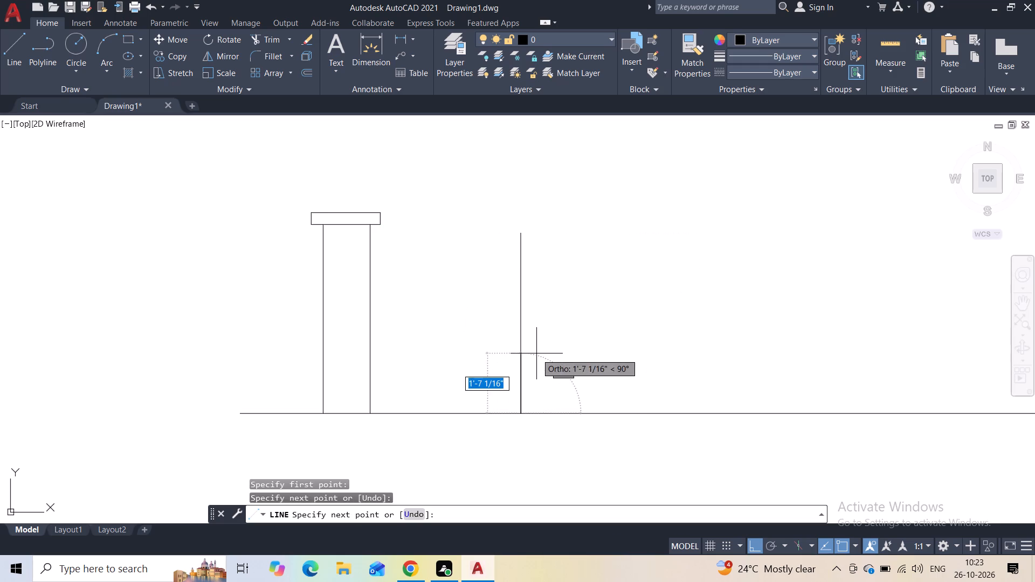
key("Escape")
key("space")
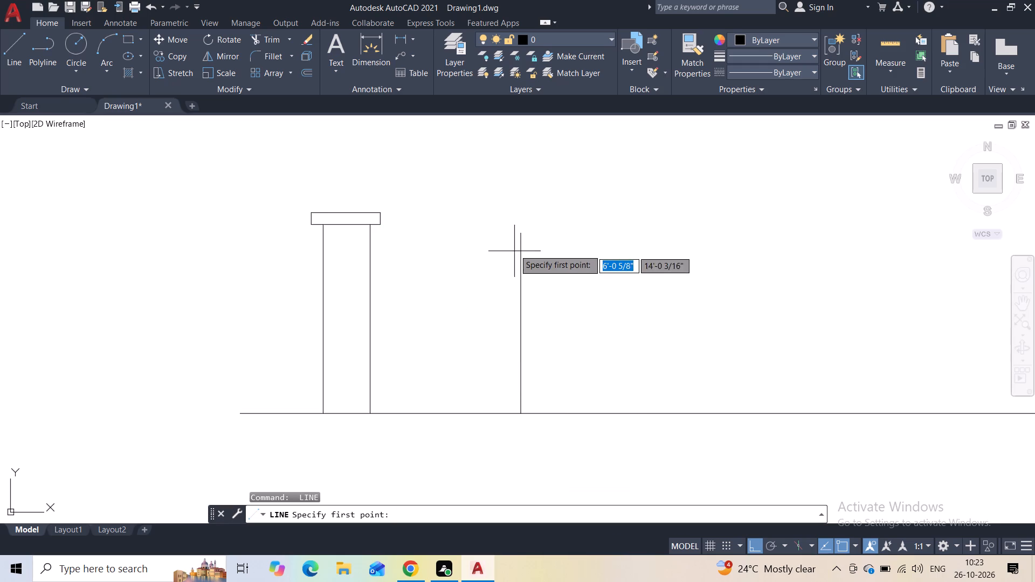
left_click(519, 233)
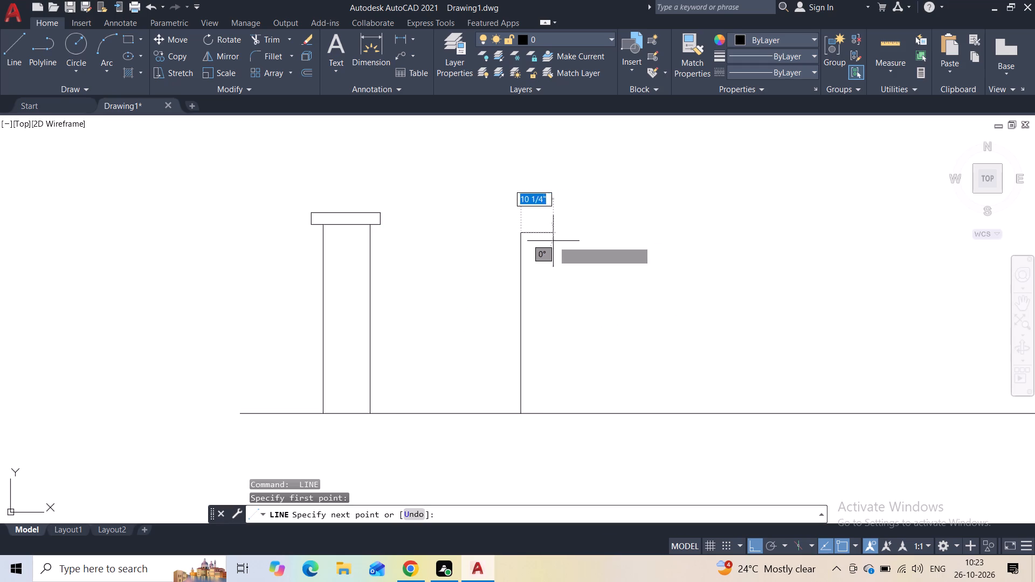
left_click(543, 247)
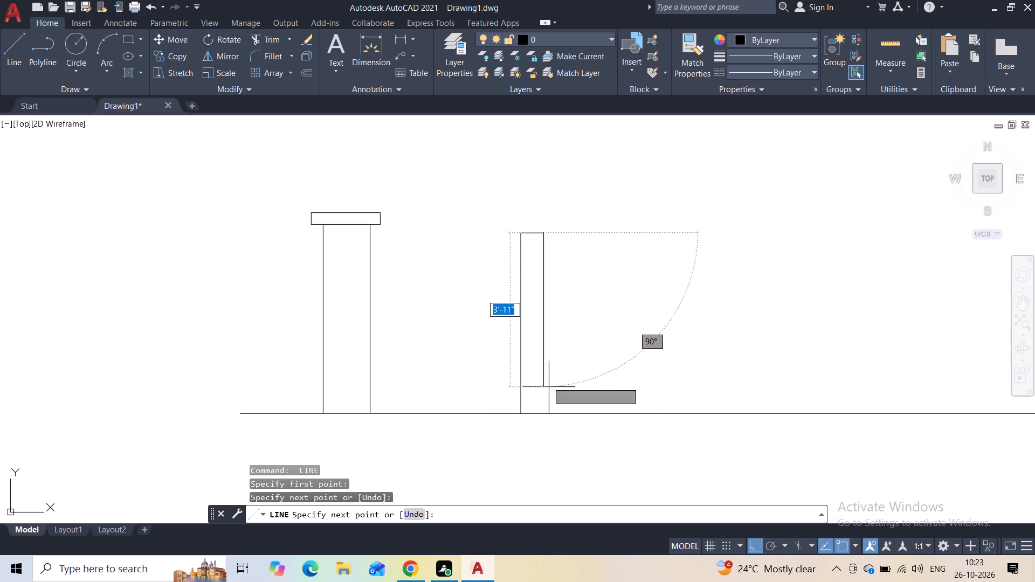
left_click(548, 416)
key("Escape")
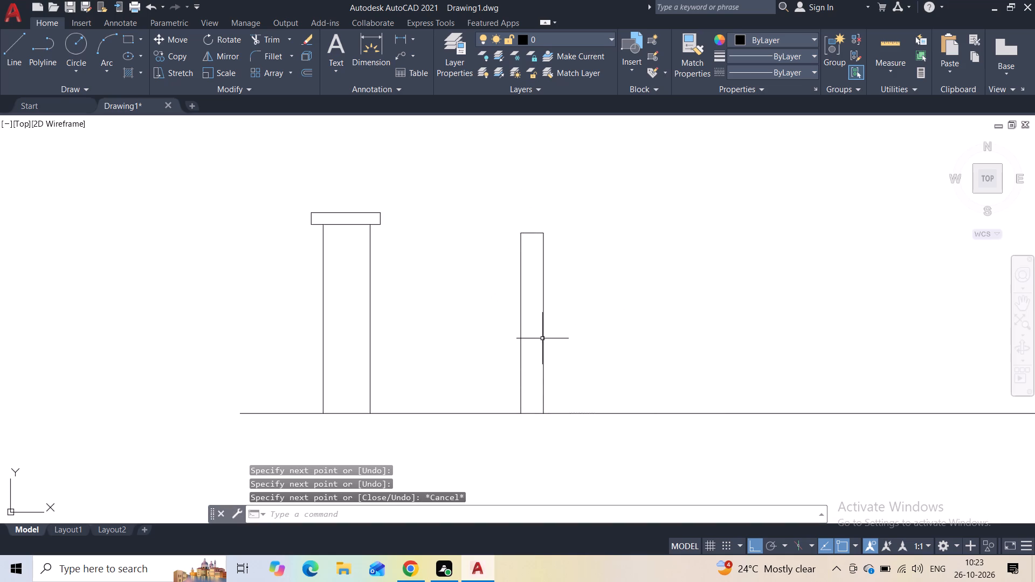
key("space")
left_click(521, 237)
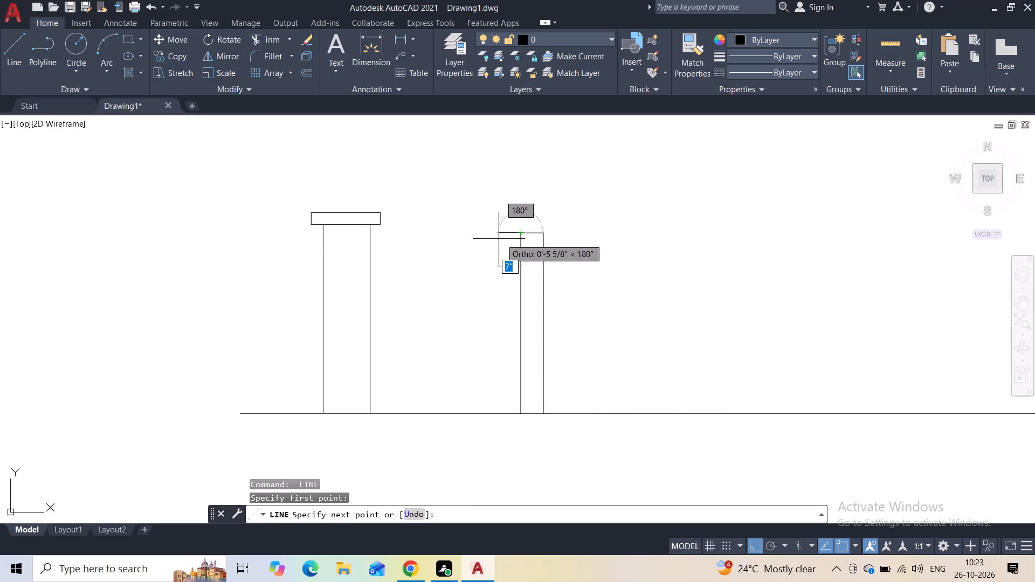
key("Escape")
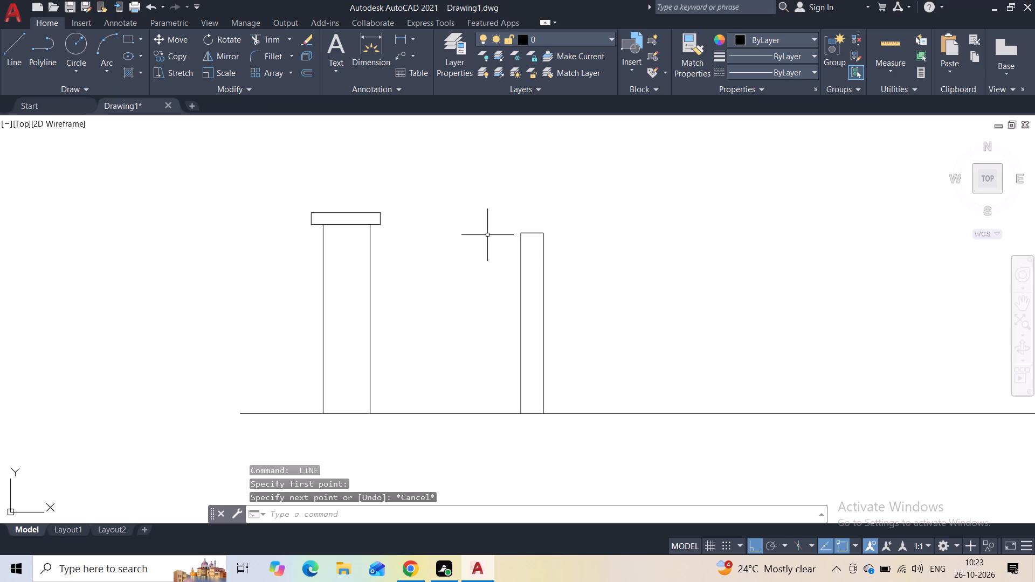
Select all the lines forming the cap of the first post, including its bottom edge segments.
scroll(372, 233, "up", 1)
left_click(391, 197)
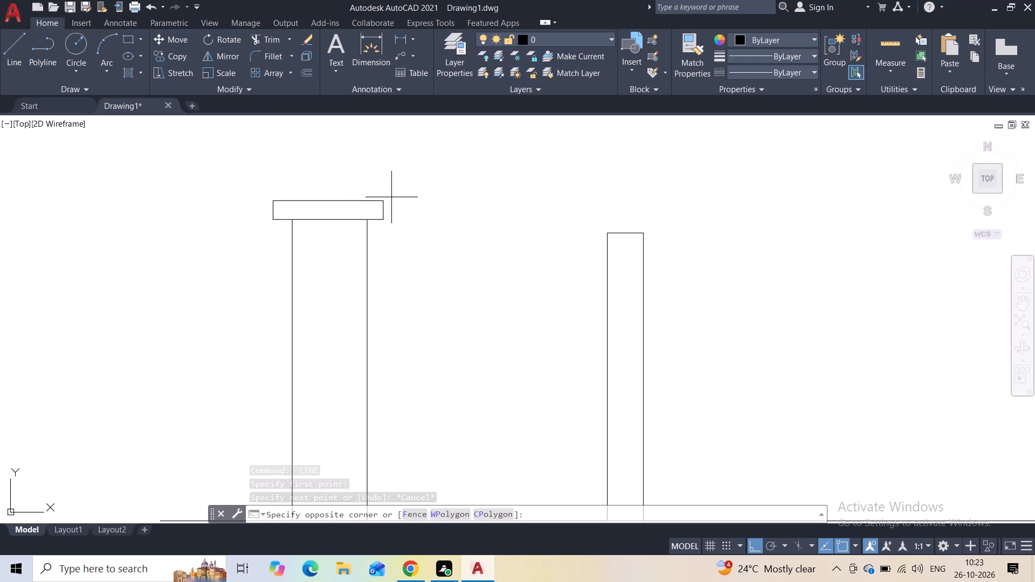
left_click(270, 213)
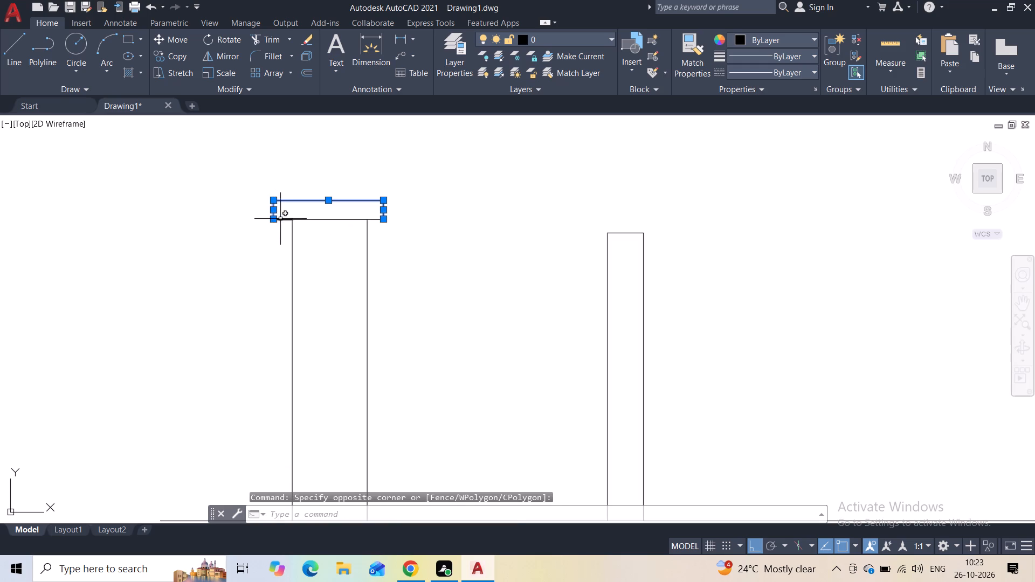
left_click(280, 219)
left_click(318, 221)
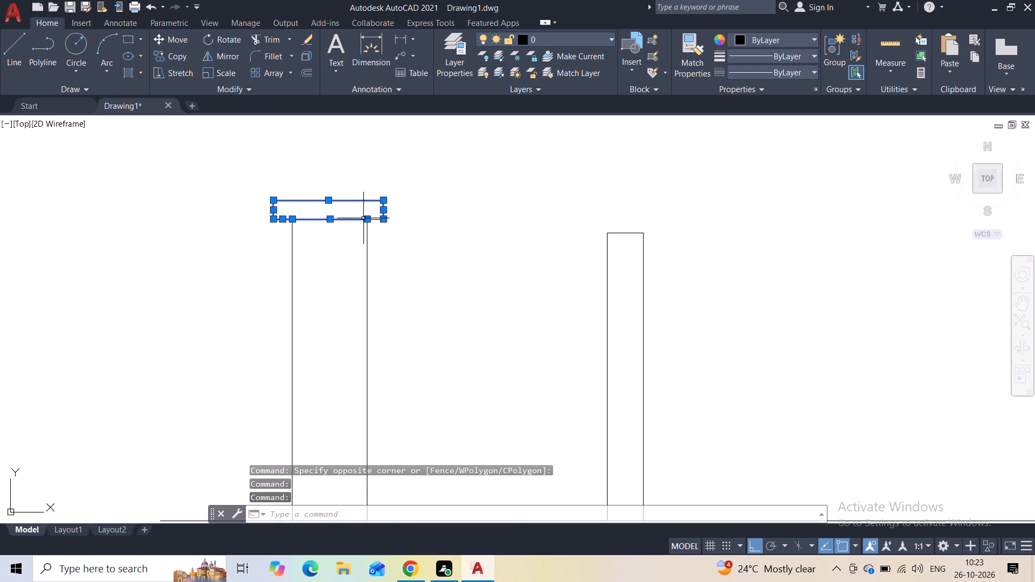
left_click(374, 219)
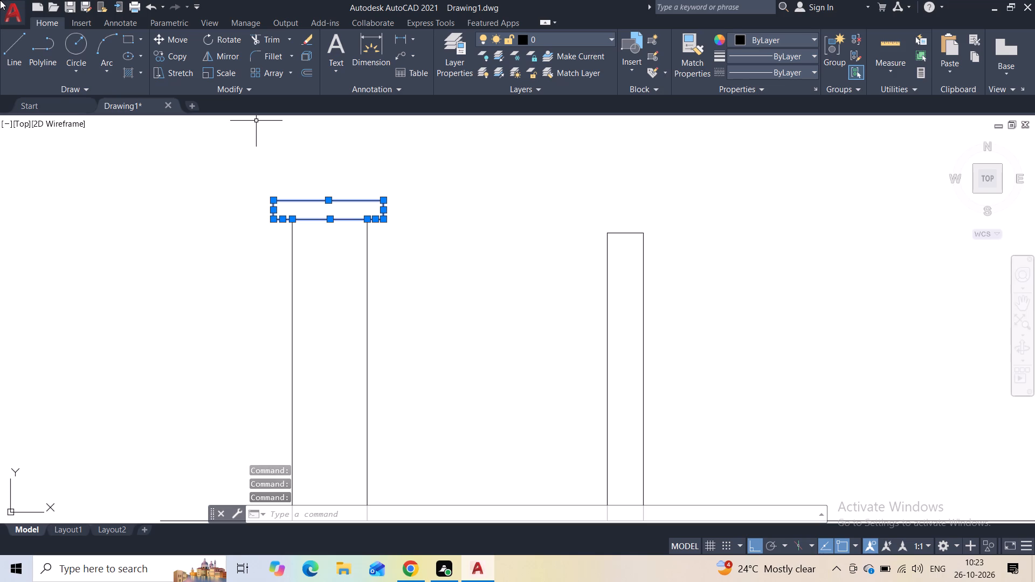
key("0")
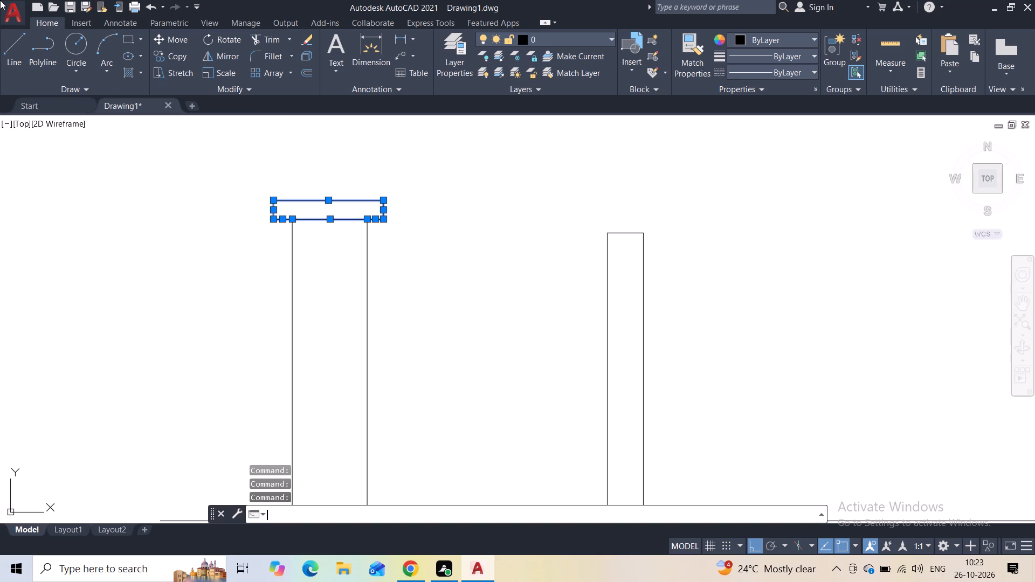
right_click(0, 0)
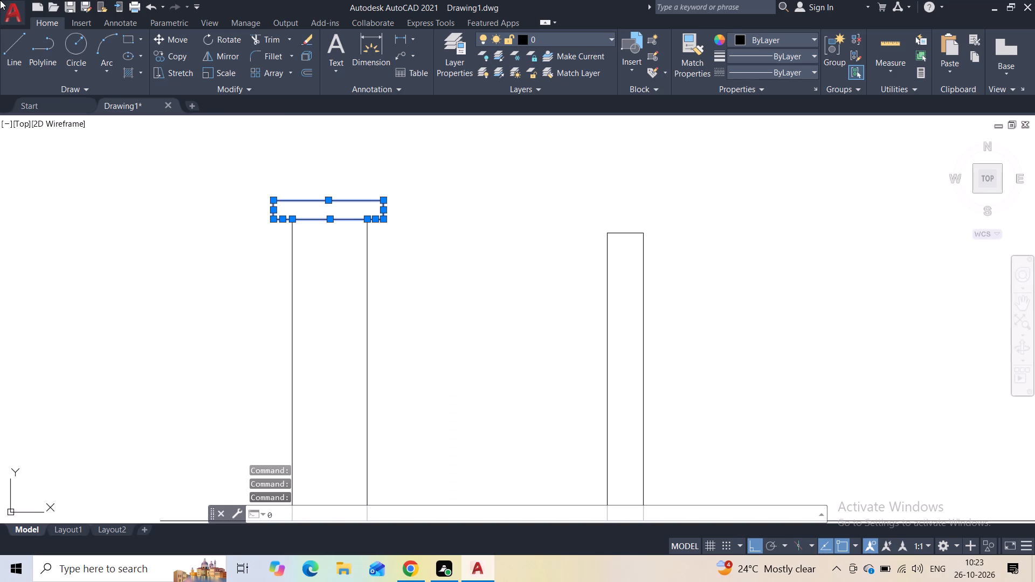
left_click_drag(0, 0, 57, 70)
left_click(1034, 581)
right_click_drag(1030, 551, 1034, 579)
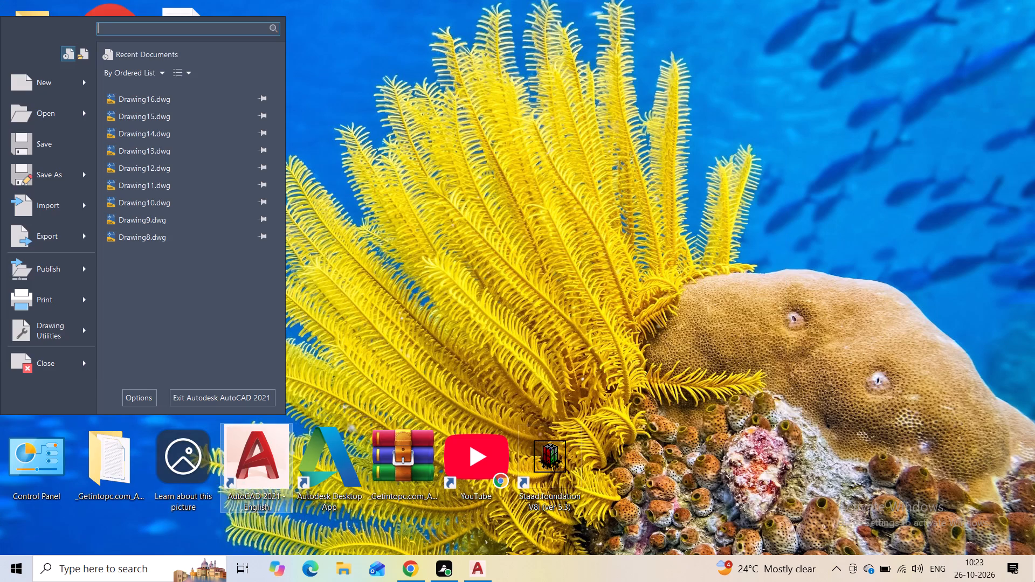
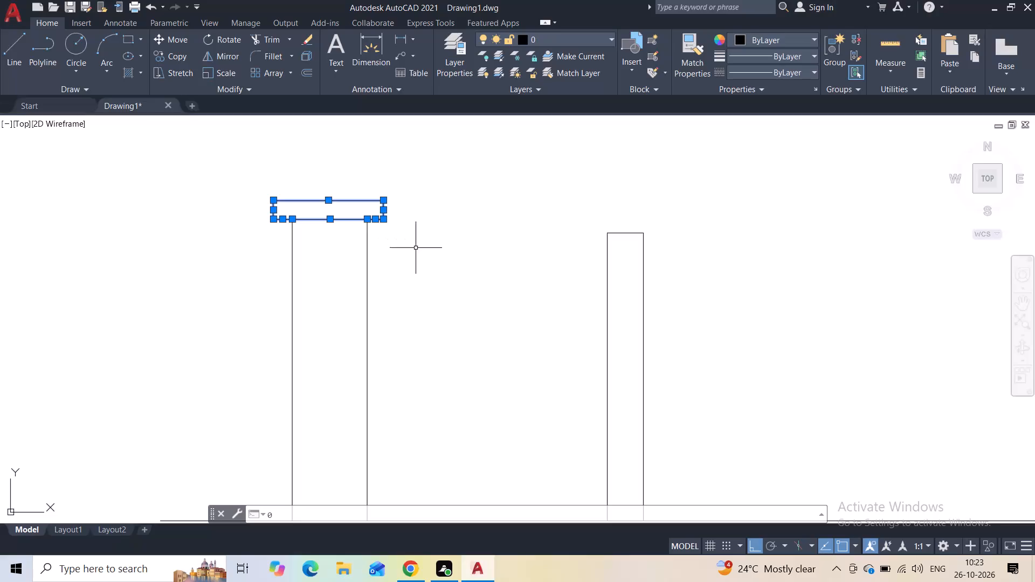
Copy the first post's cap from its bottom-edge midpoint to the midpoint of the second post's flat top.
left_click(176, 57)
left_click(329, 218)
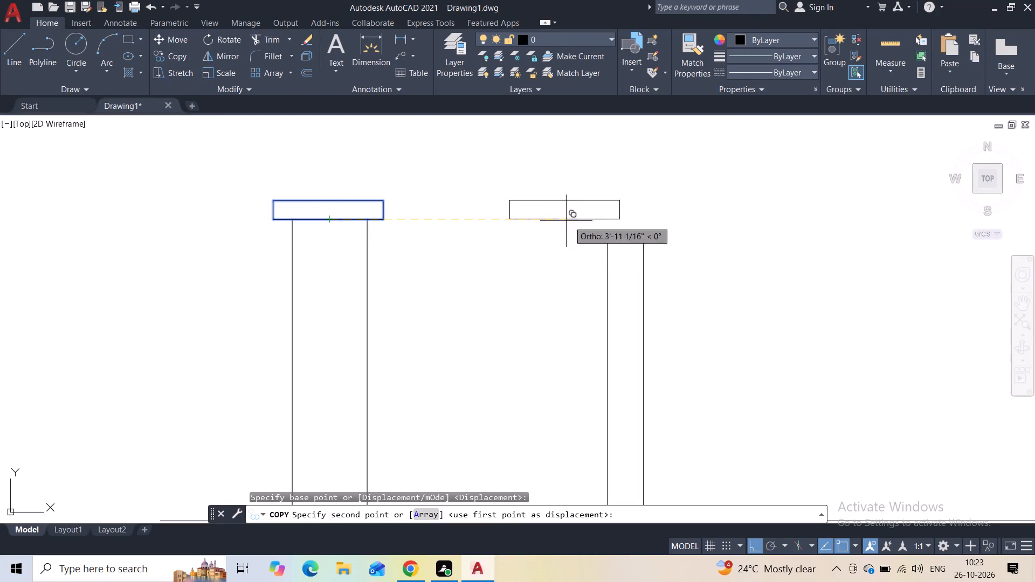
left_click(628, 233)
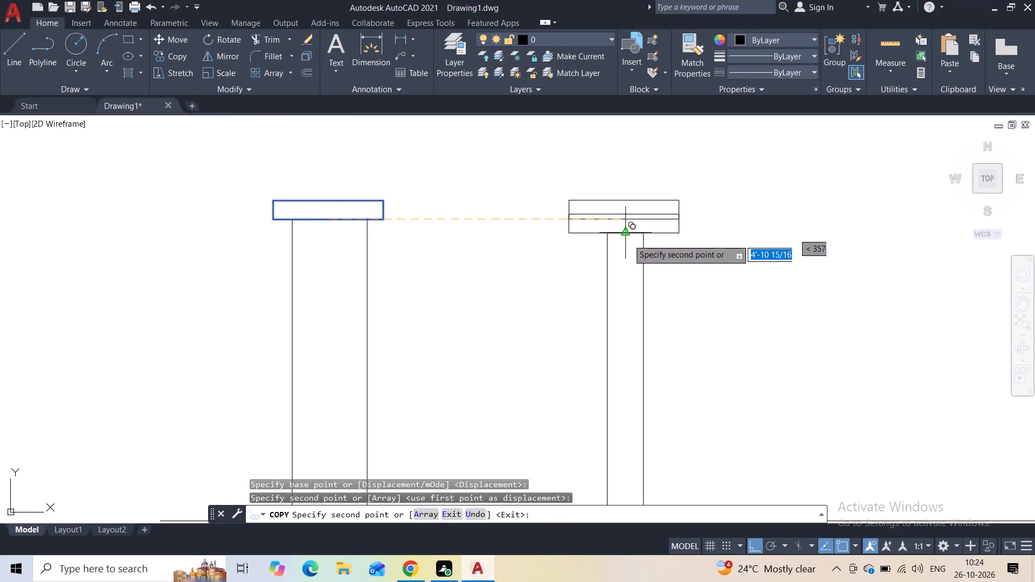
key("grave")
key("grave")
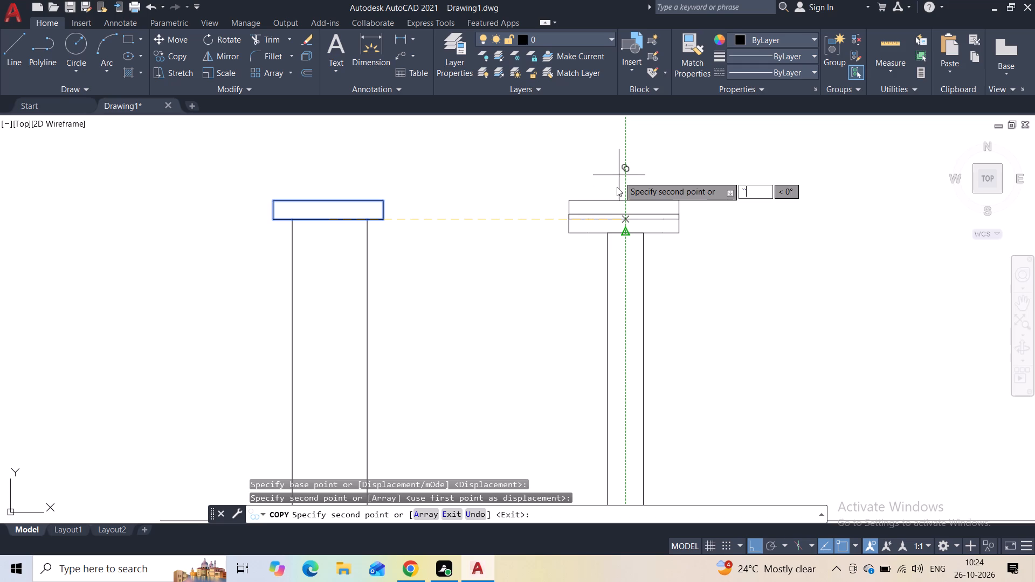
key("grave")
key("Escape")
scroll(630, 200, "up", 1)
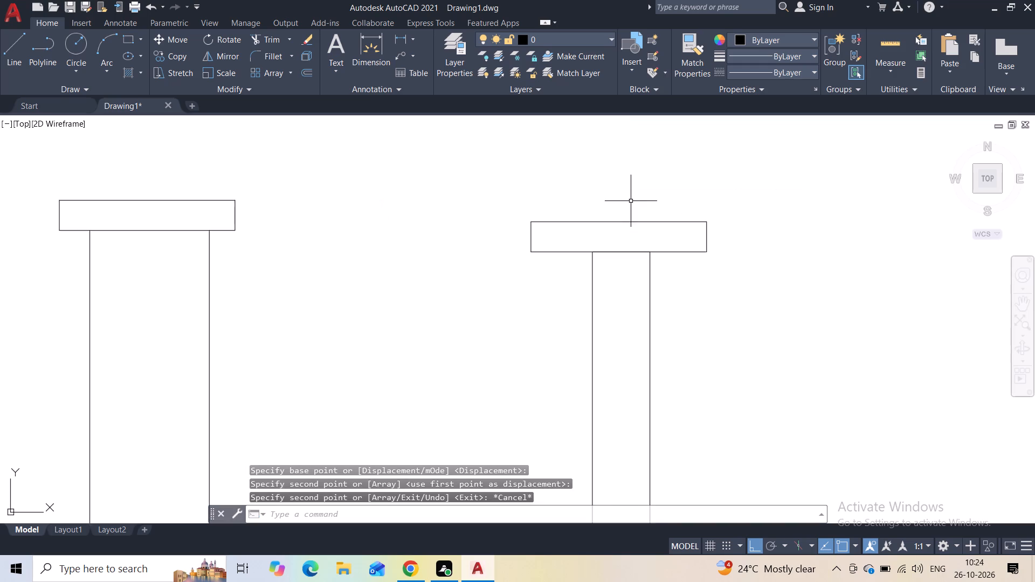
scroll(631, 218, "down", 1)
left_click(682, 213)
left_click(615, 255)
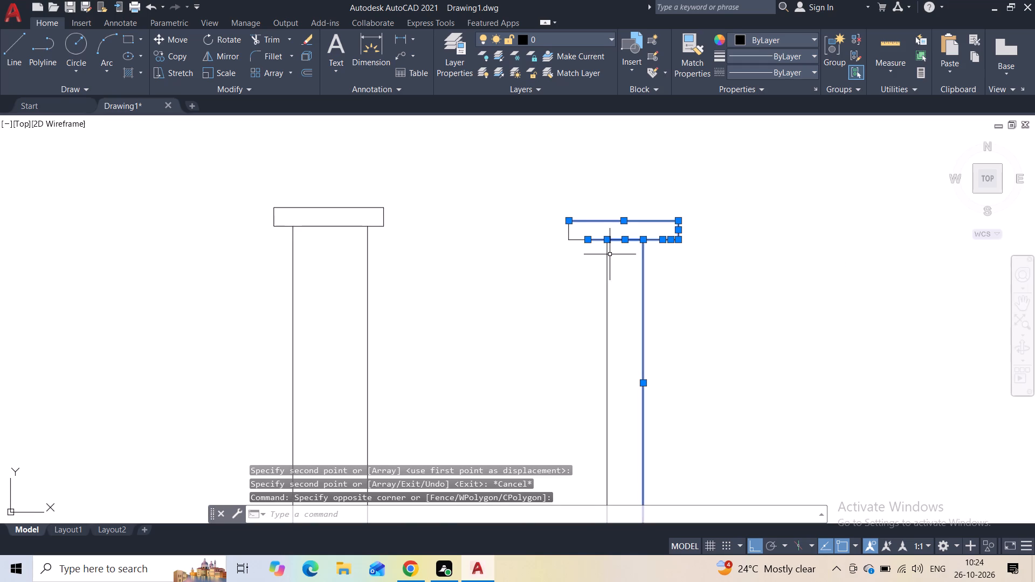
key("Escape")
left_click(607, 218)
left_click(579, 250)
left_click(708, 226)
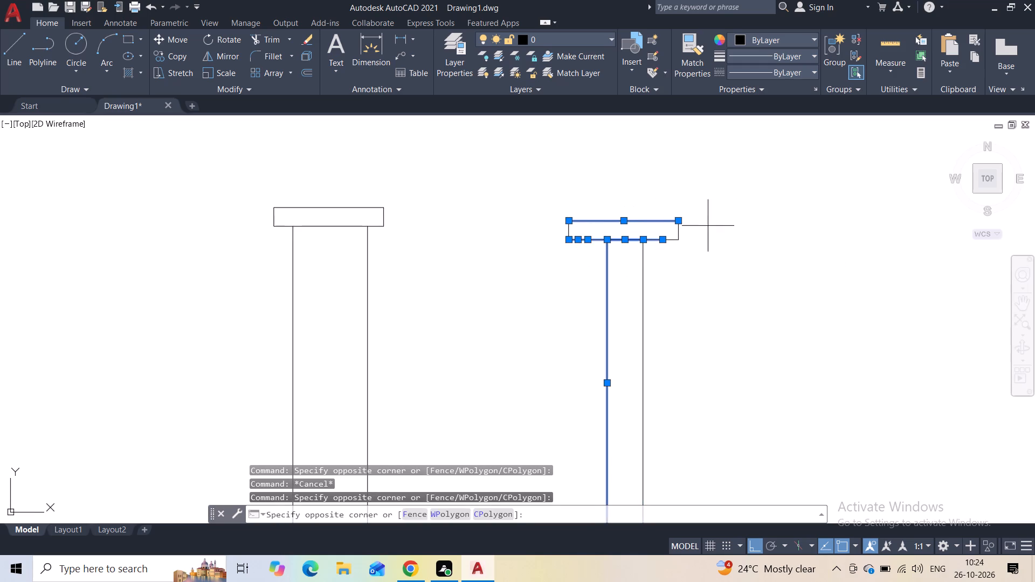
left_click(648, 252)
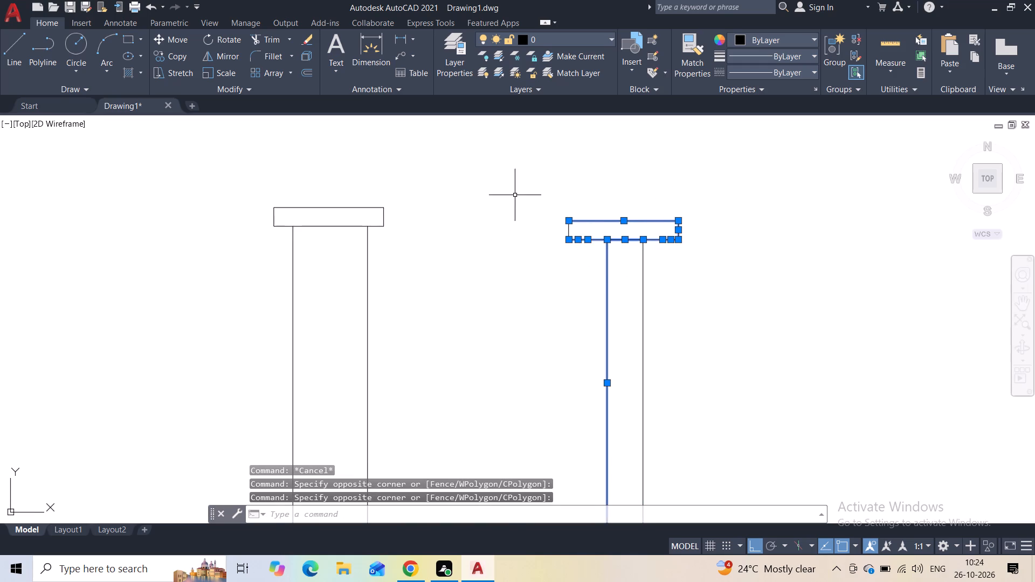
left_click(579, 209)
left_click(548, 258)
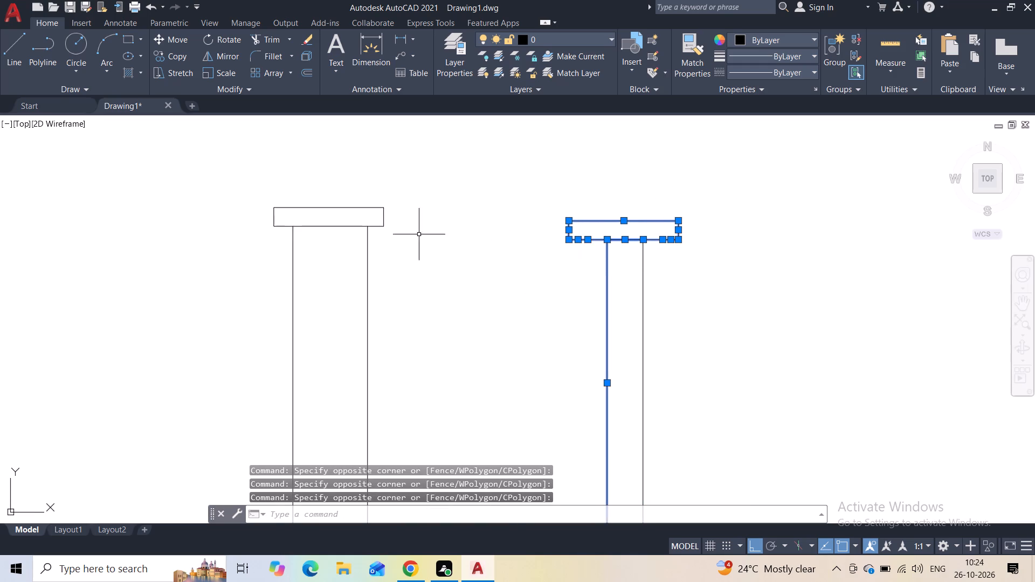
Draw a horizontal guide line from the top right corner of the first post's cap to just past the second cap.
left_click(15, 54)
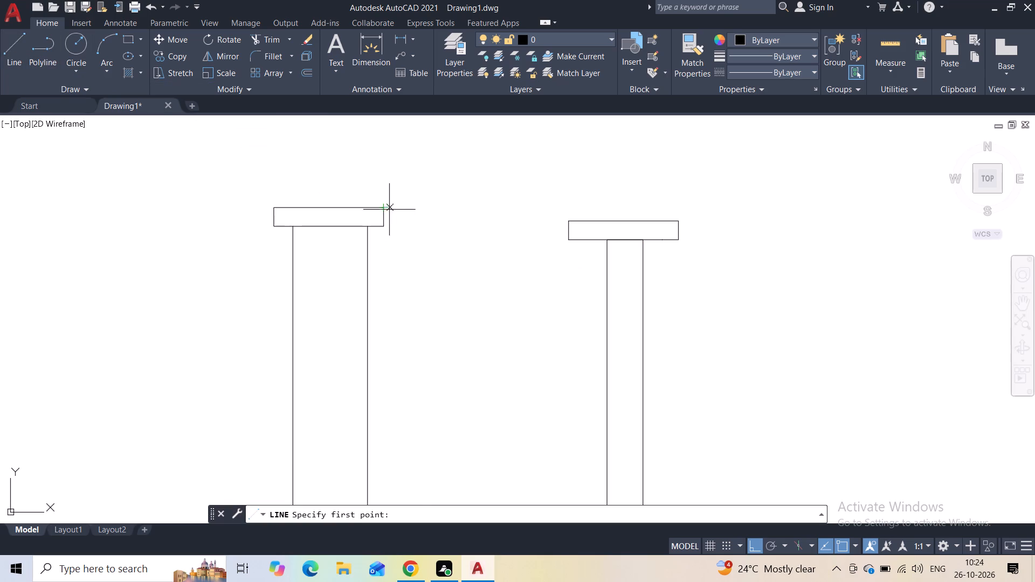
left_click(387, 206)
left_click(697, 189)
key("Escape")
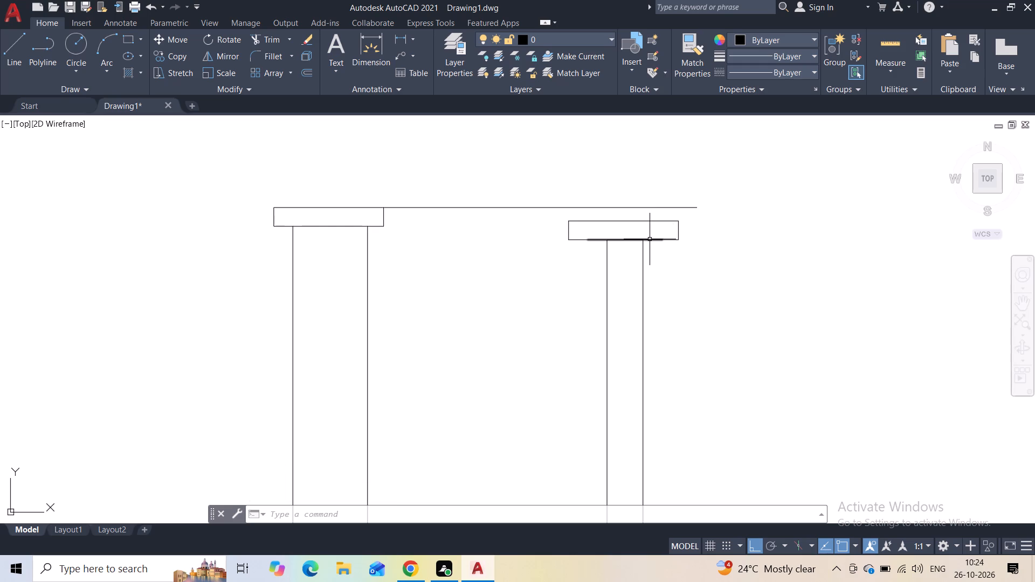
Move the second post together with its cap straight up so the cap's top edge meets the guide line.
left_click(688, 221)
left_click(567, 278)
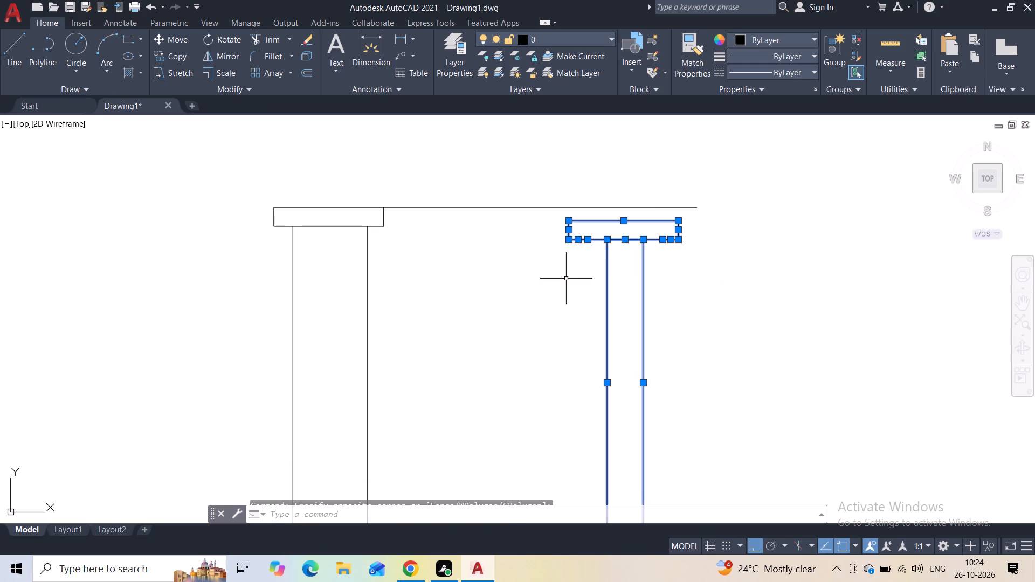
scroll(579, 276, "up", 1)
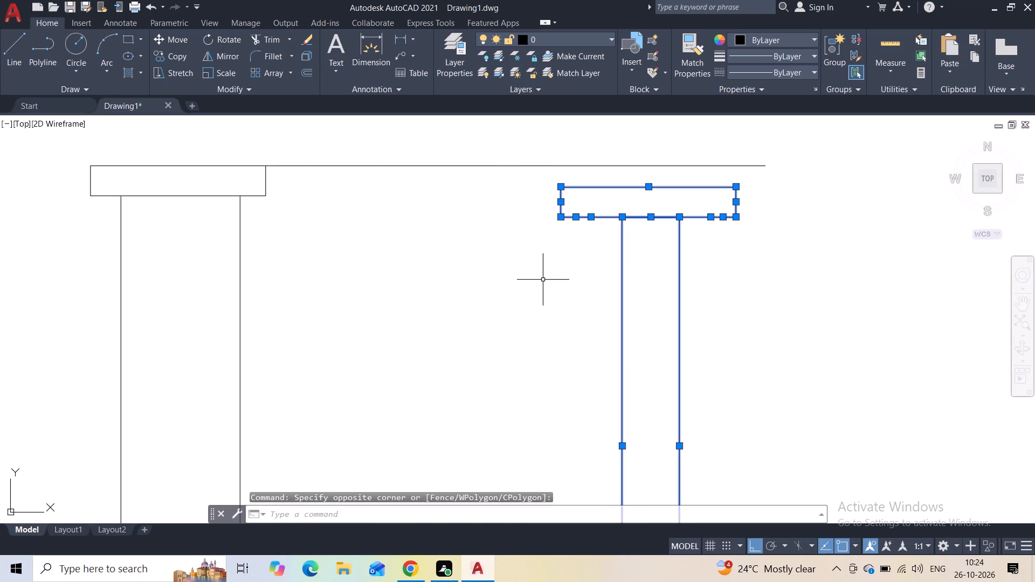
left_click(185, 47)
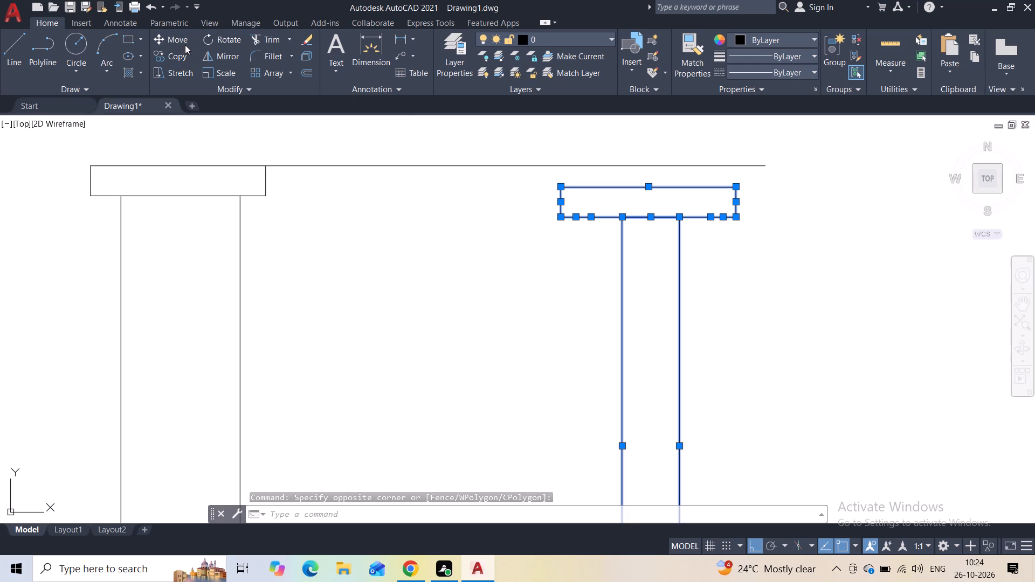
left_click(185, 44)
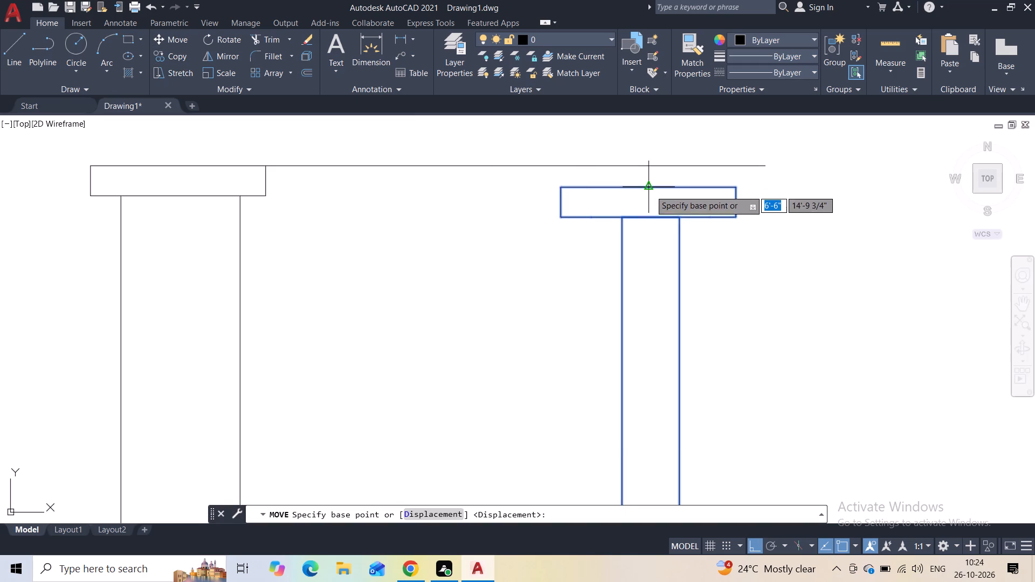
left_click(651, 189)
left_click(654, 166)
key("Escape")
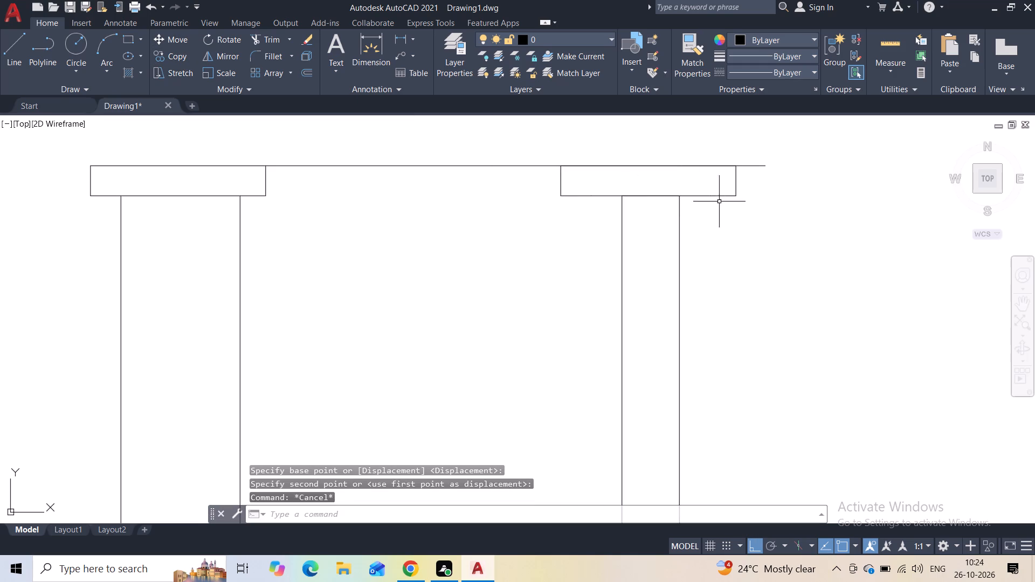
Extend both vertical sides of the second post down to the horizontal base line.
scroll(726, 212, "down", 2)
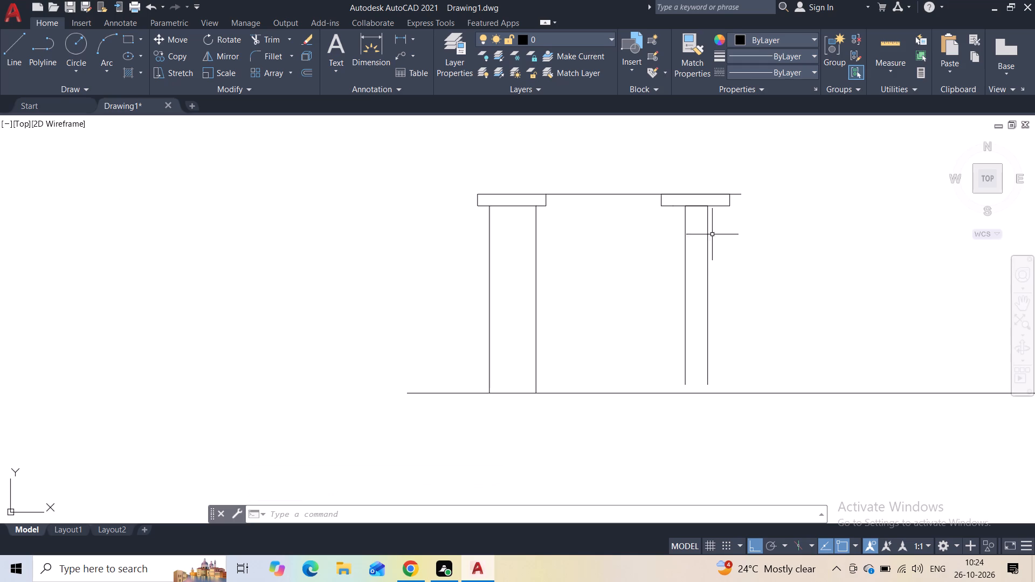
middle_click_drag(696, 278, 553, 238)
middle_click_drag(547, 325, 515, 267)
scroll(515, 267, "up", 2)
key("e")
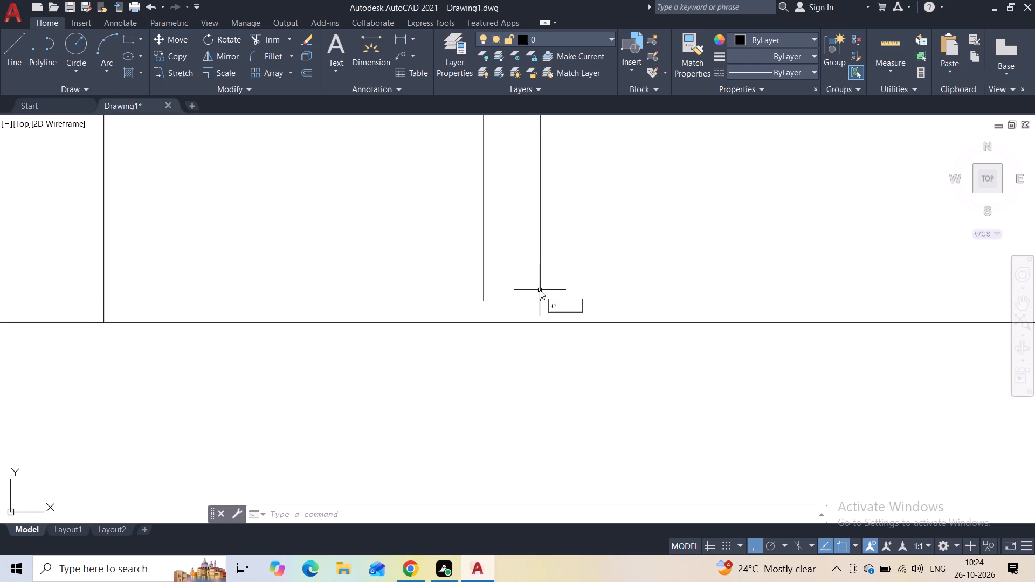
key("x")
left_click(576, 323)
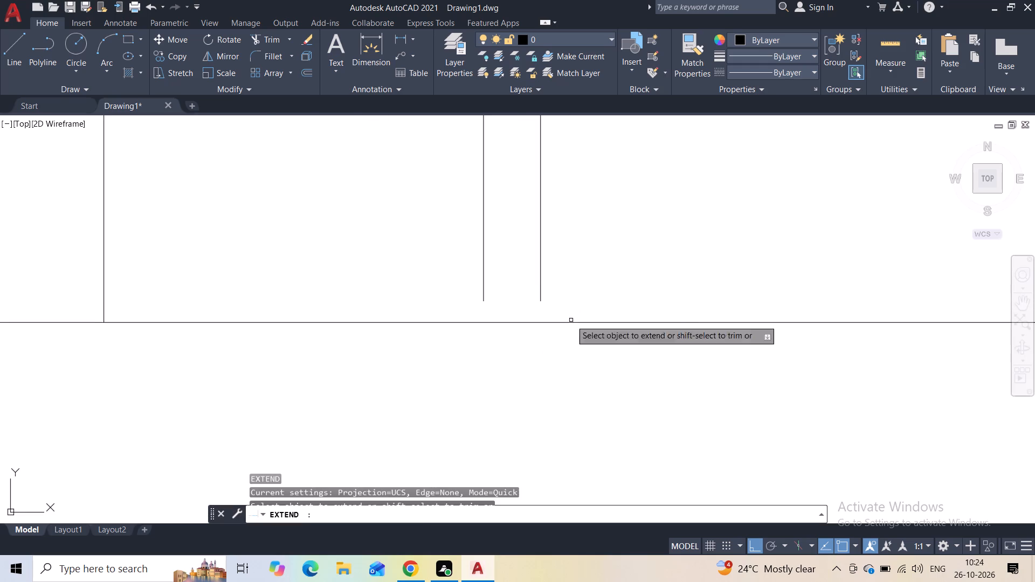
left_click(541, 295)
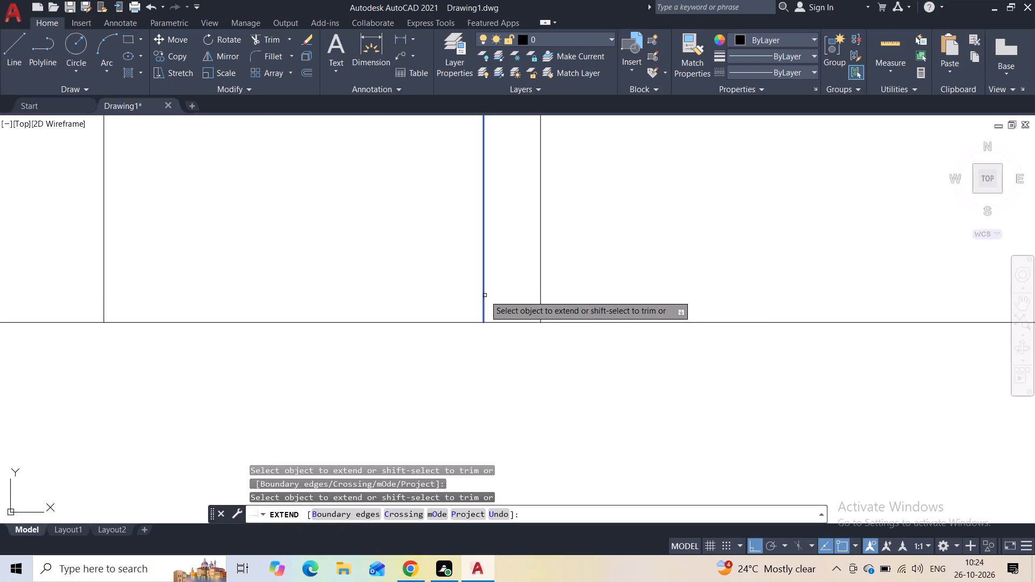
left_click(485, 295)
key("Escape")
Delete the horizontal guide line running between the tops of the two caps.
middle_click_drag(453, 253, 470, 349)
scroll(470, 349, "down", 1)
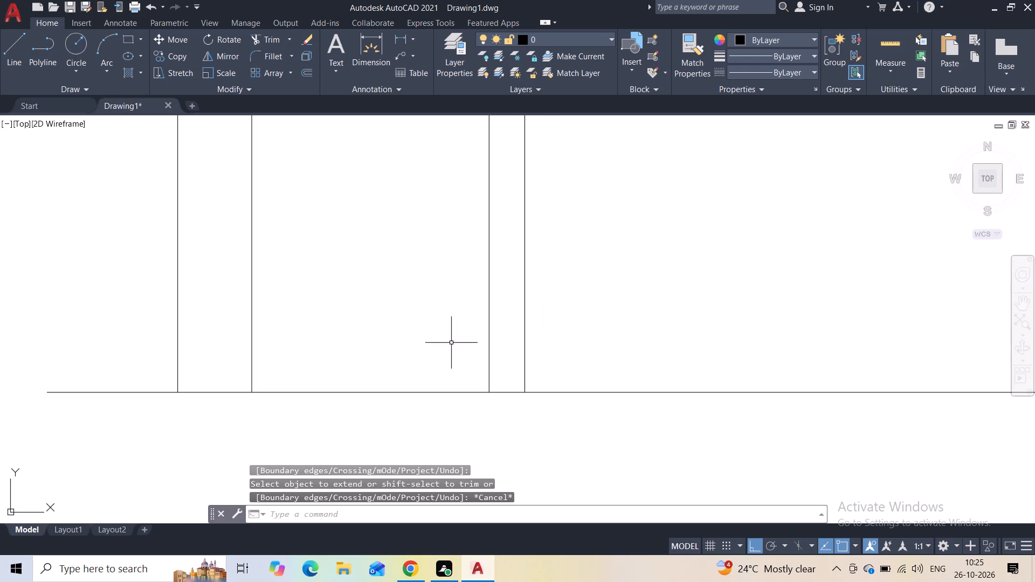
scroll(433, 311, "down", 1)
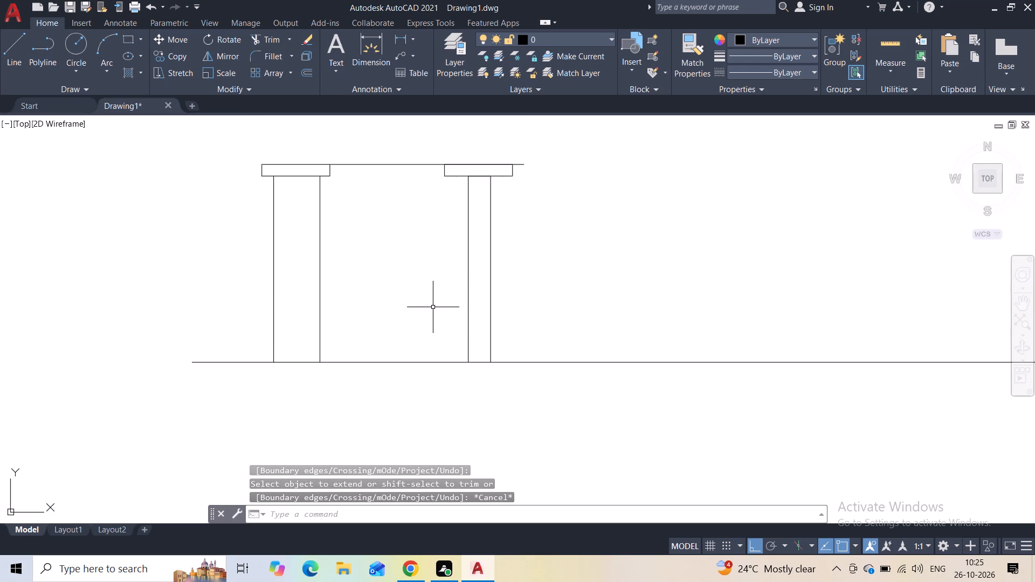
left_click(406, 163)
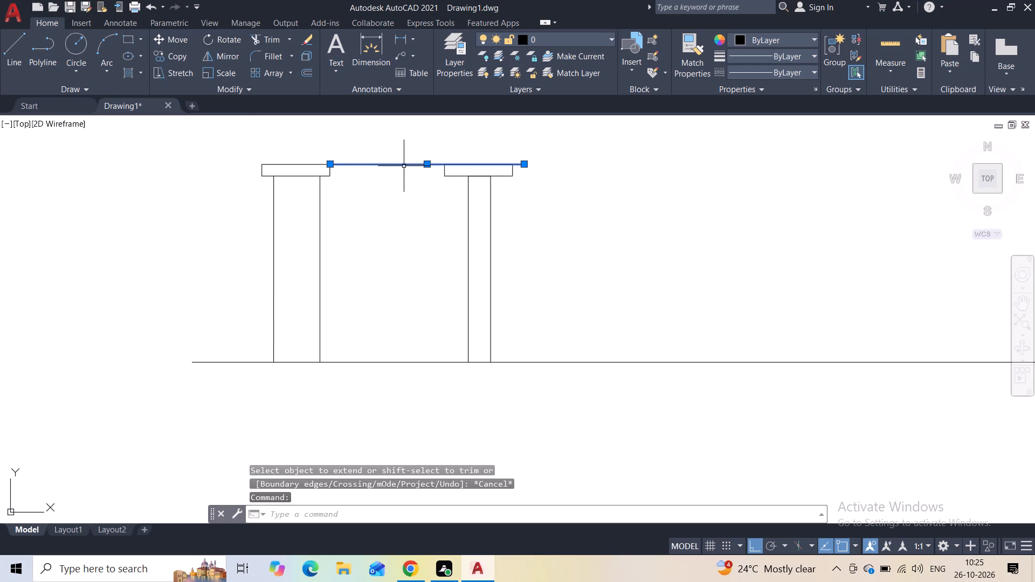
key("Delete")
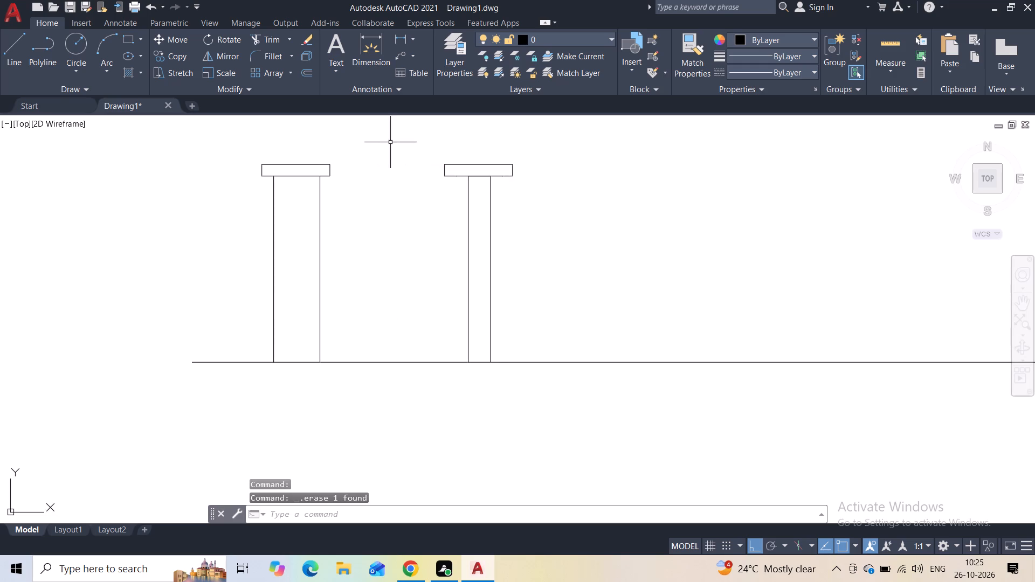
Shift the left end line of the second post's cap inward by about 1 3/4".
scroll(456, 166, "up", 3)
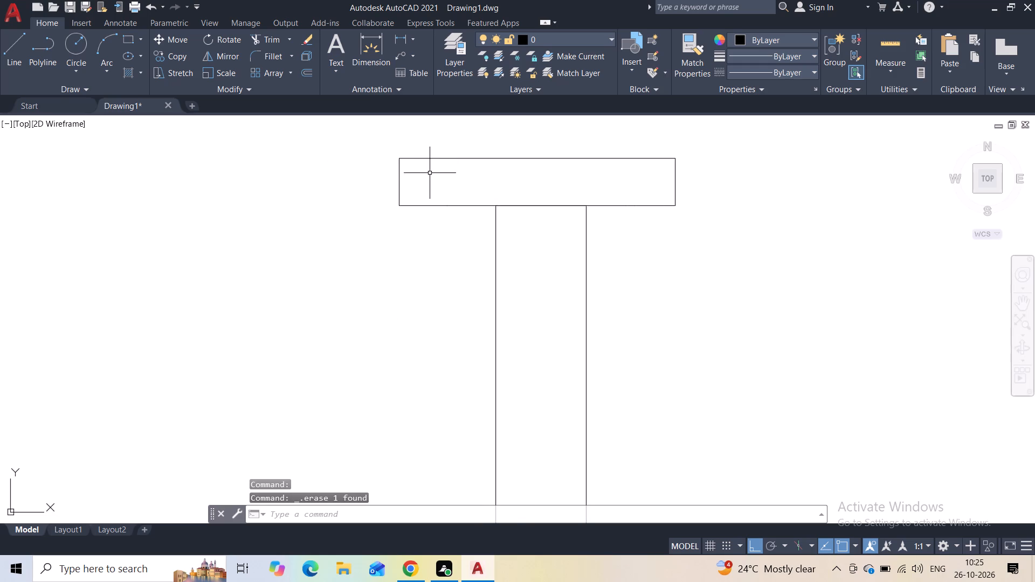
left_click(411, 177)
left_click(394, 186)
left_click(402, 182)
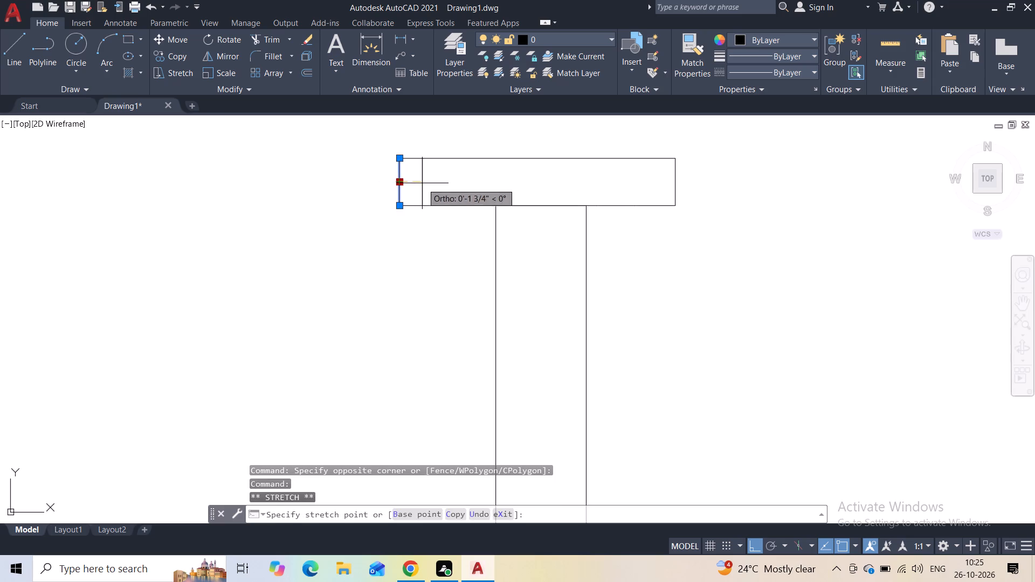
left_click(423, 184)
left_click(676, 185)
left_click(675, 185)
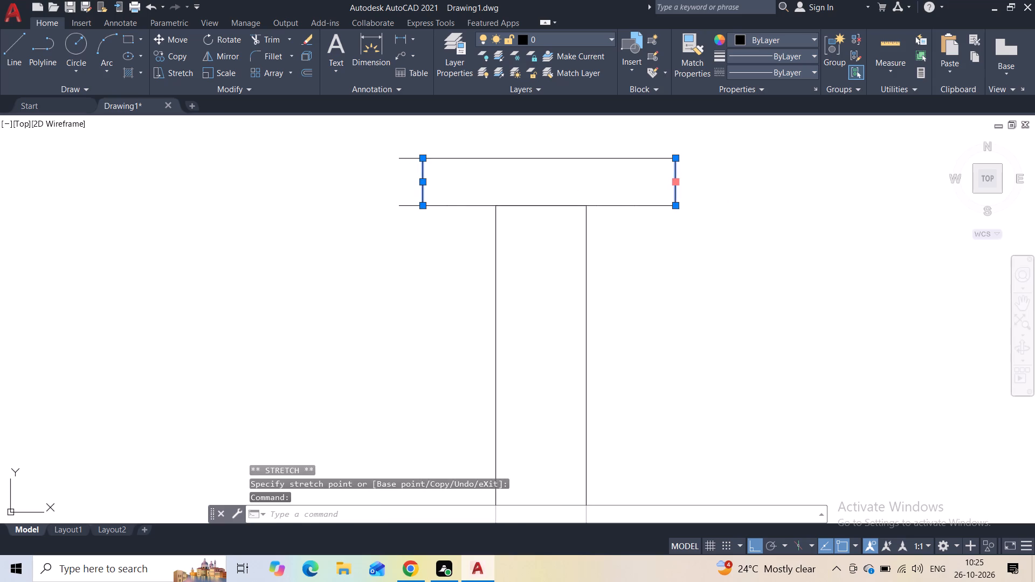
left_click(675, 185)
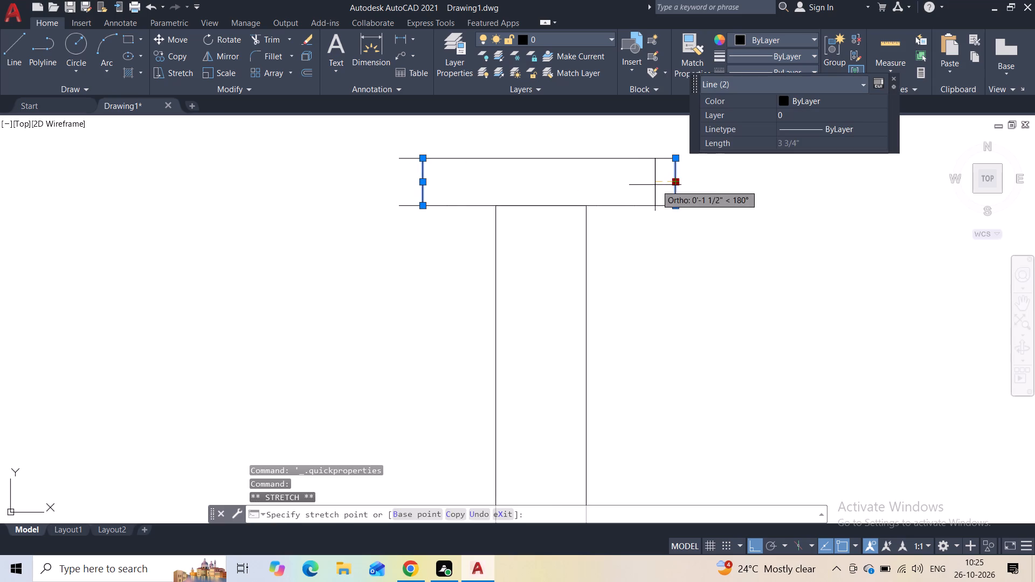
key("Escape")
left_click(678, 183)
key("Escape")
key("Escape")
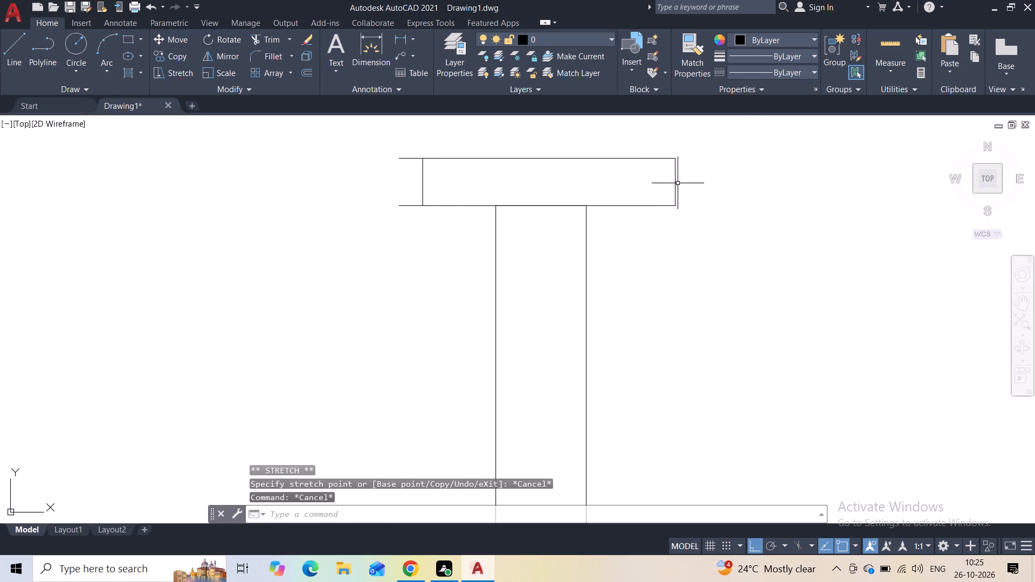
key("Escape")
Shift the right end line of the second post's cap inward by about 1 7/8".
left_click(678, 183)
left_click(654, 183)
left_click(675, 185)
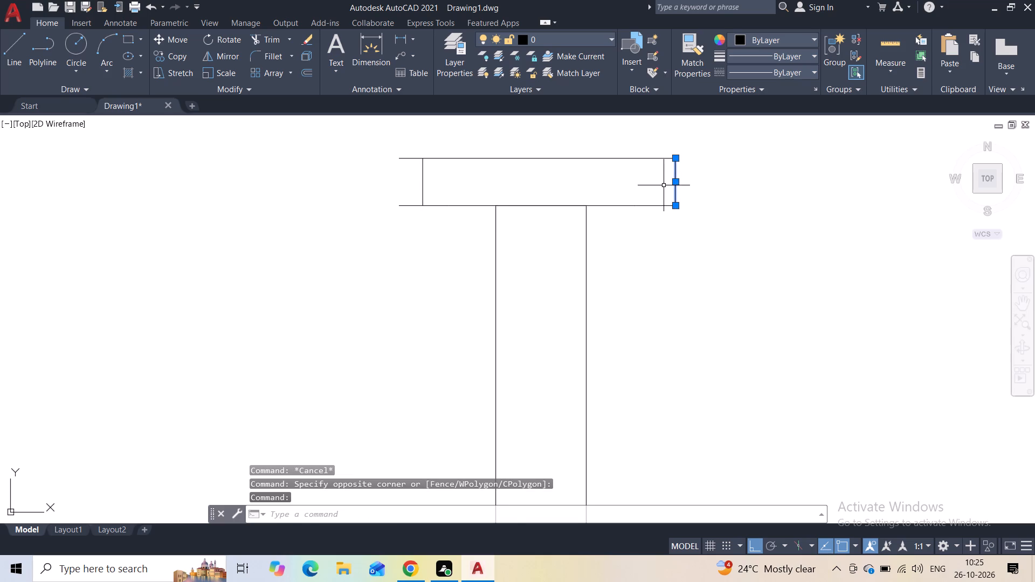
left_click(674, 184)
left_click(679, 180)
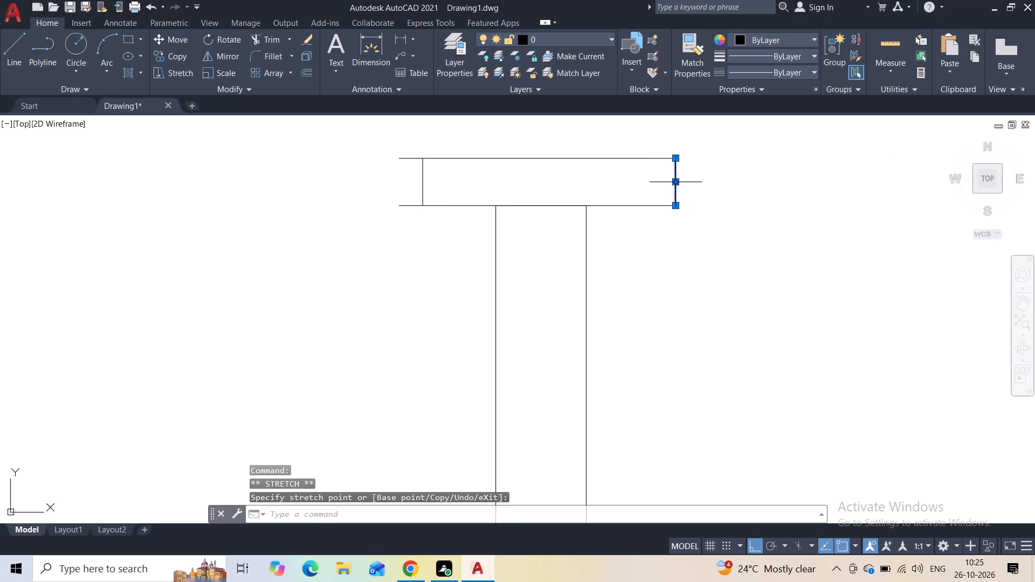
left_click(675, 184)
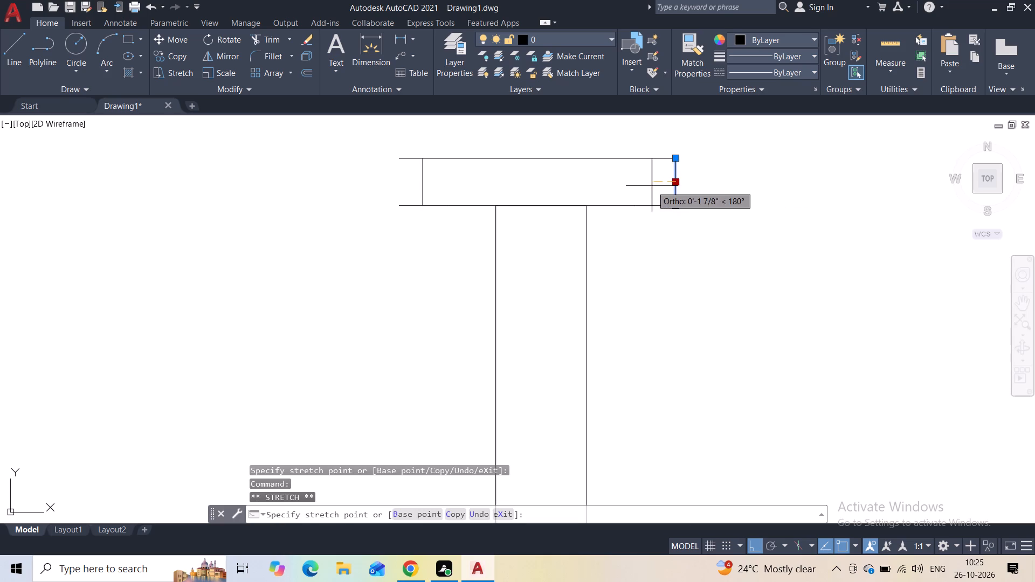
left_click(652, 186)
key("Escape")
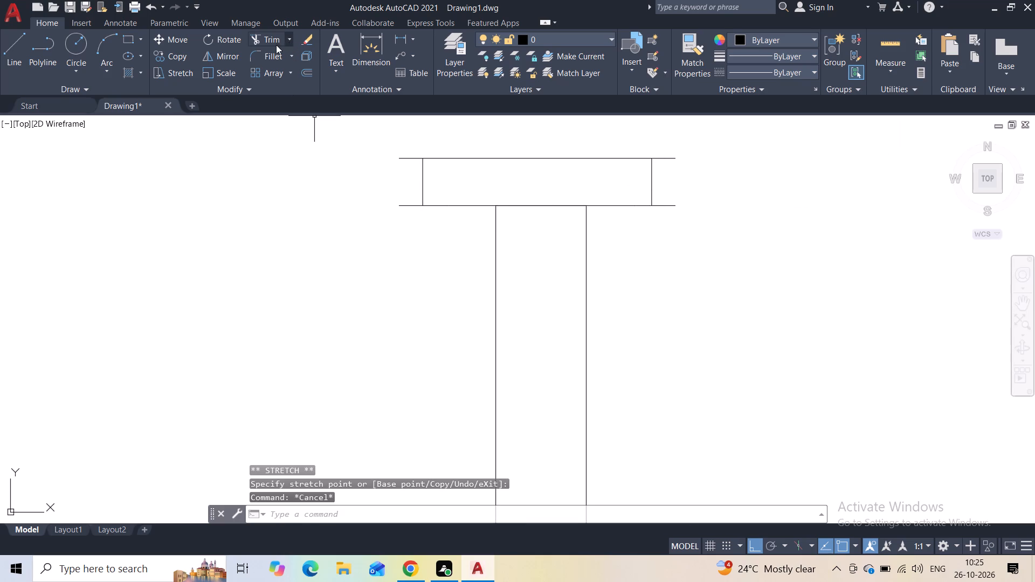
Trim the top and bottom edges of the second cap where they project beyond its two end lines.
left_click(273, 45)
left_click_drag(399, 141, 402, 241)
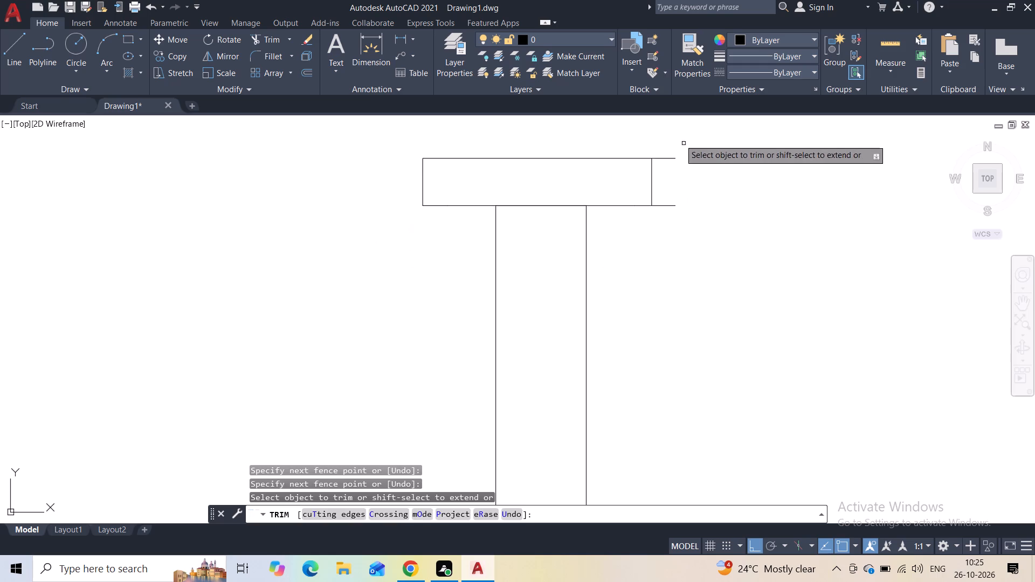
left_click_drag(672, 136, 658, 244)
key("Escape")
scroll(657, 242, "down", 3)
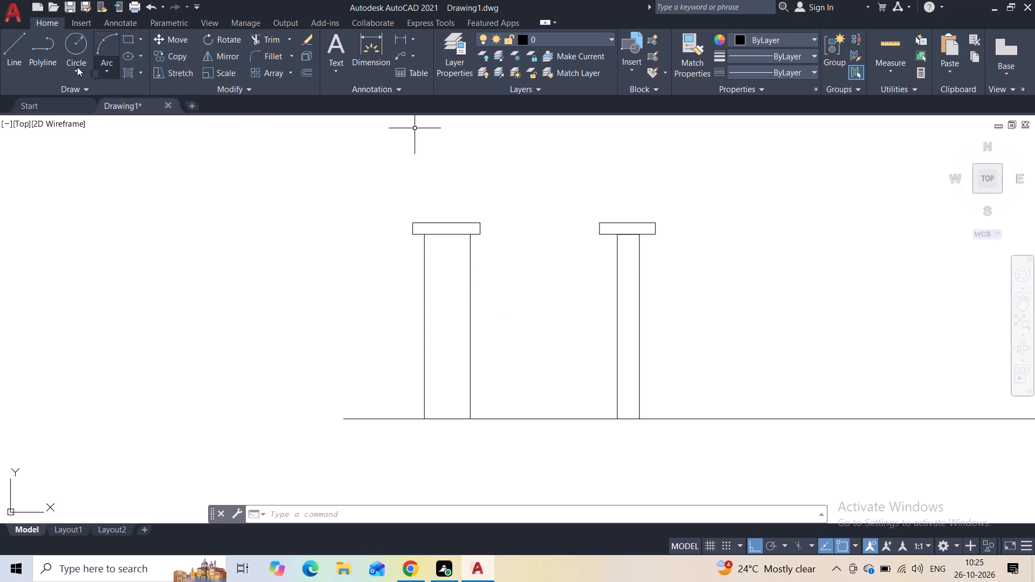
Draw a rectangle about 3'-10" by 4'-6" from just beside the first post down to the second post's inner foot.
left_click(129, 39)
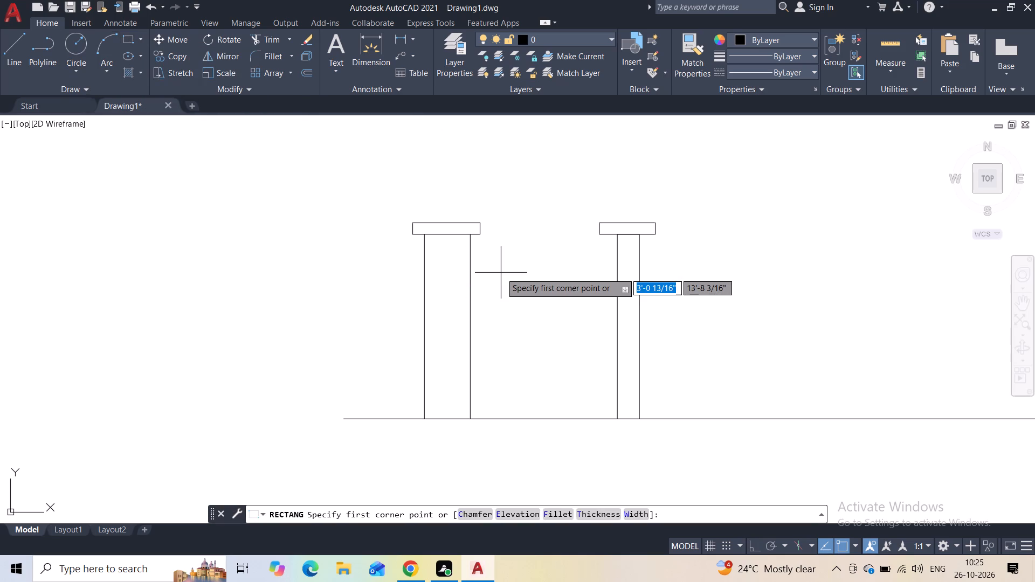
scroll(473, 249, "up", 3)
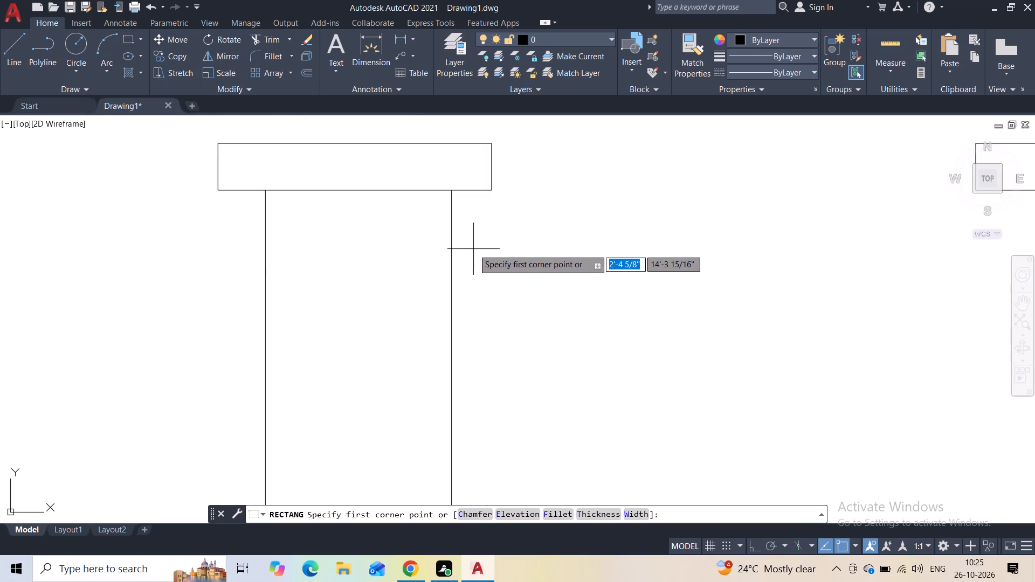
left_click(470, 250)
middle_click_drag(544, 350, 375, 138)
scroll(426, 219, "down", 2)
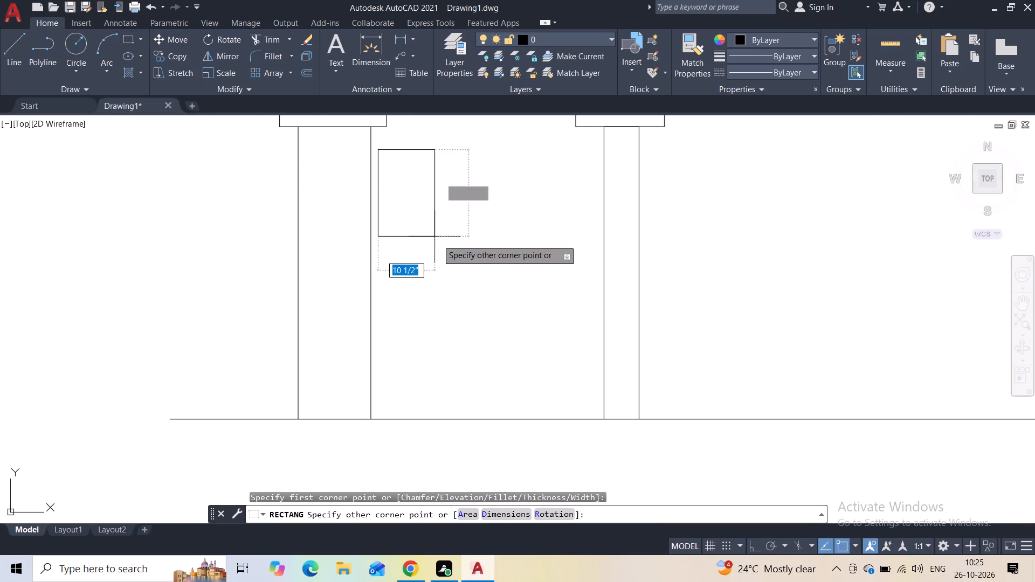
left_click(598, 414)
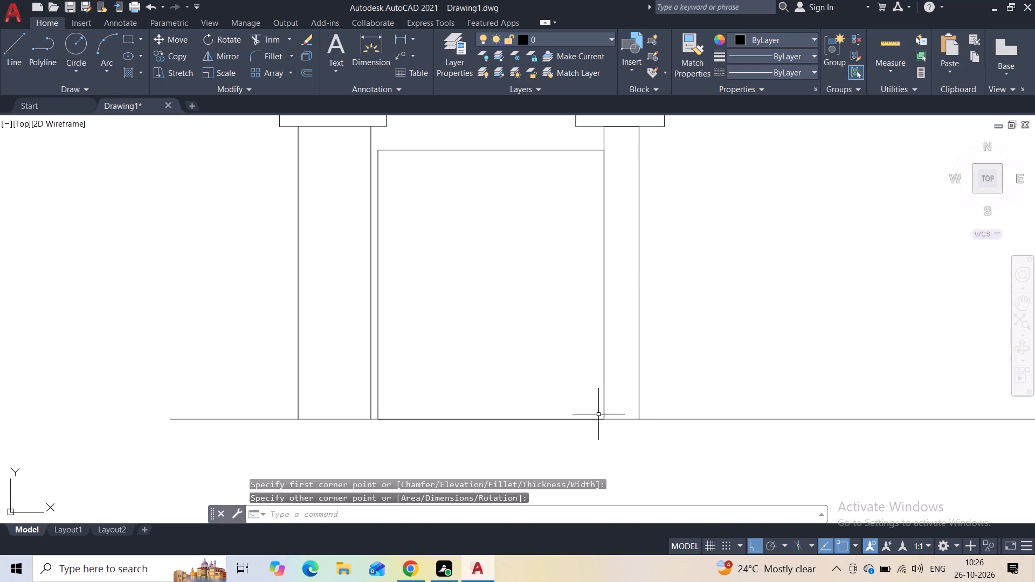
Stretch the rectangle's bottom edge slightly upward to leave a small gap above the base line.
left_click(548, 419)
left_click(494, 417)
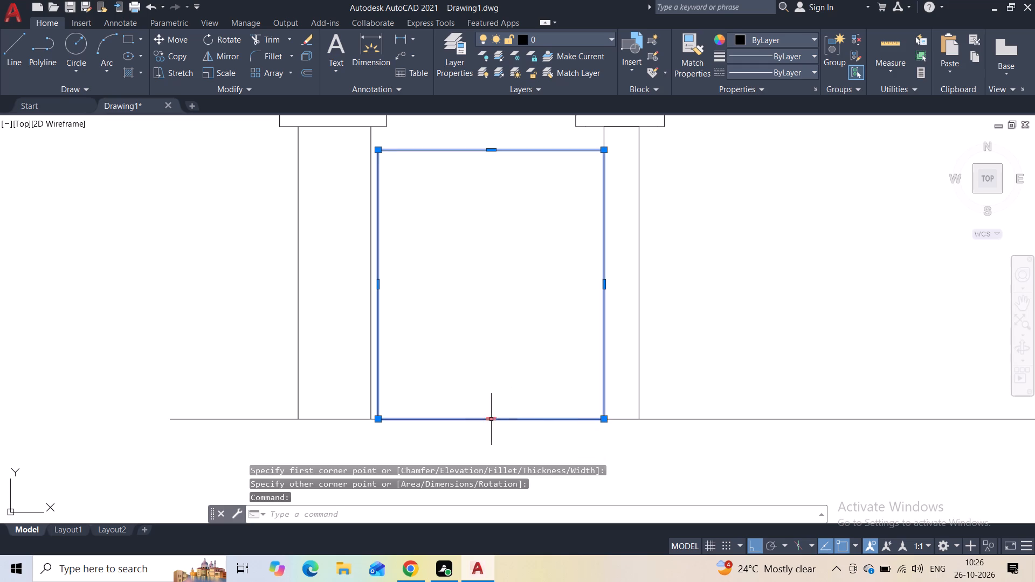
left_click(494, 413)
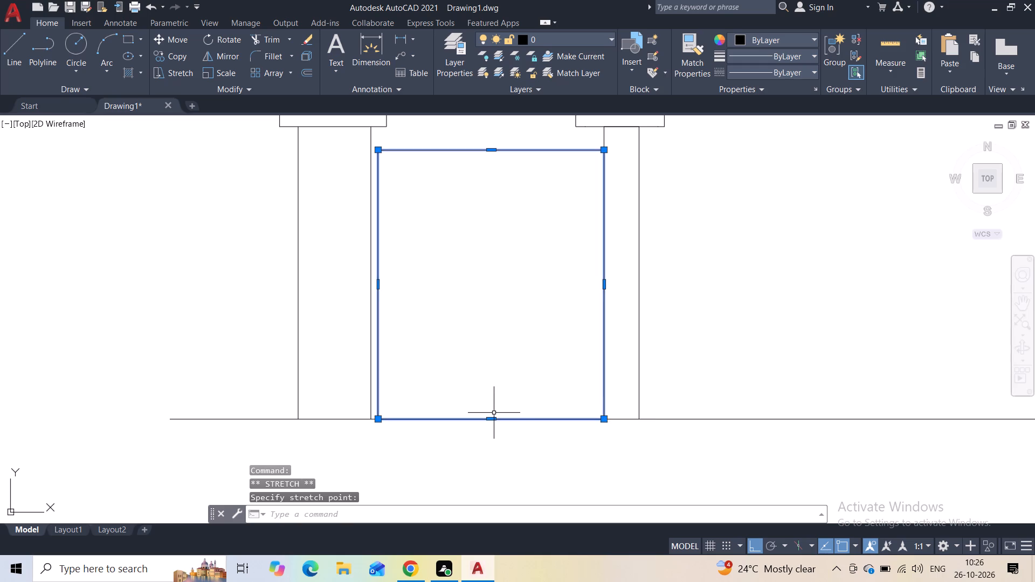
left_click(492, 420)
left_click(491, 410)
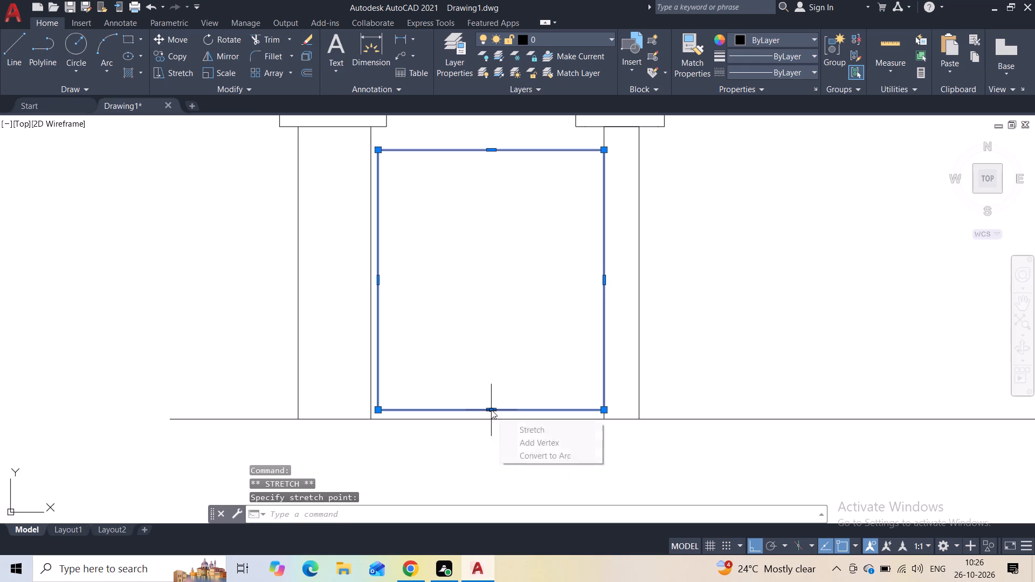
Stretch the rectangle's right edge inward about 1 5/8" away from the second post.
left_click(607, 281)
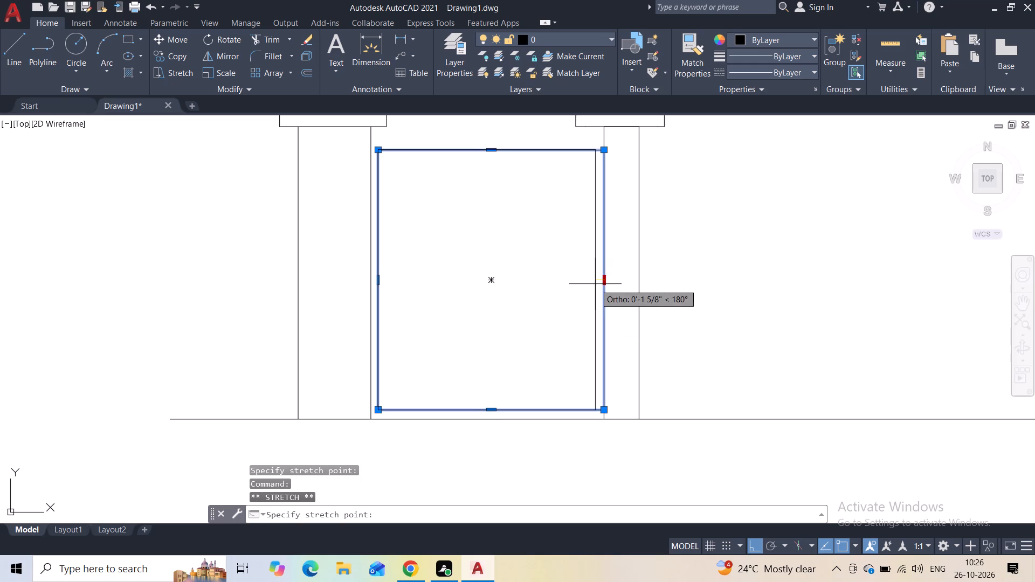
left_click(595, 284)
key("Escape")
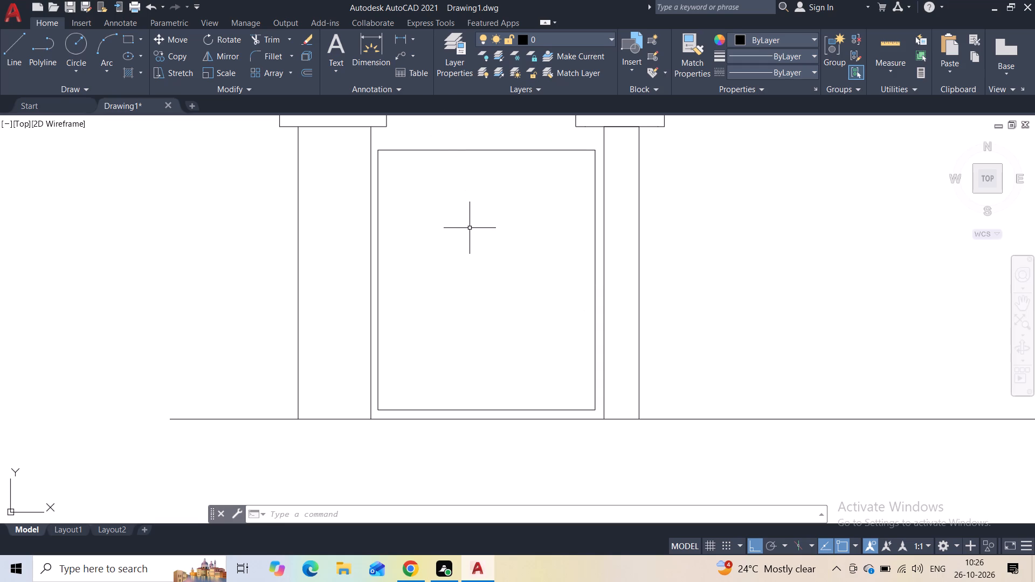
Offset the rectangle 2" inward to form the gate frame.
left_click(434, 140)
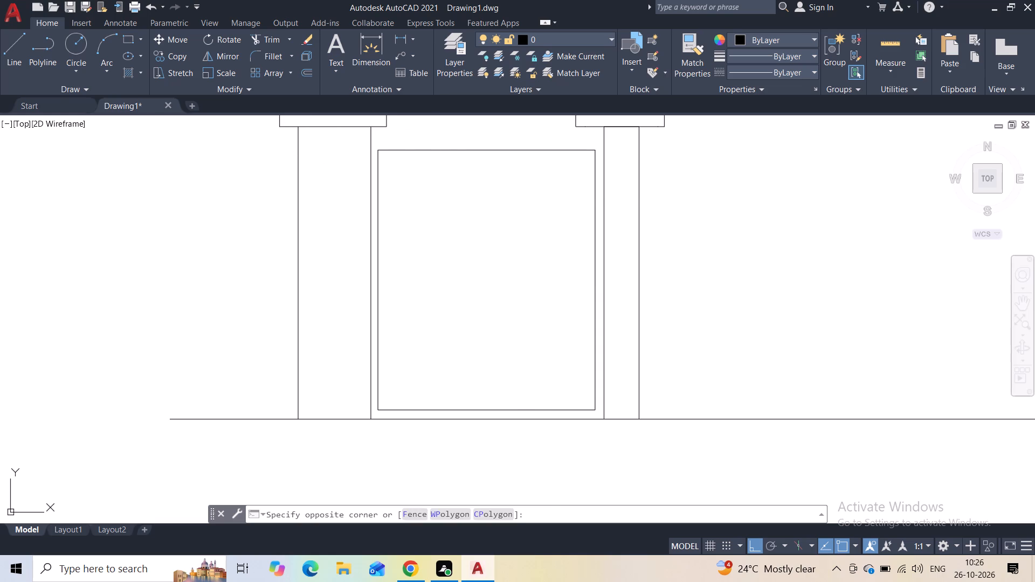
left_click_drag(420, 189, 419, 195)
left_click(303, 70)
type("2\"")
key("Return")
left_click(415, 220)
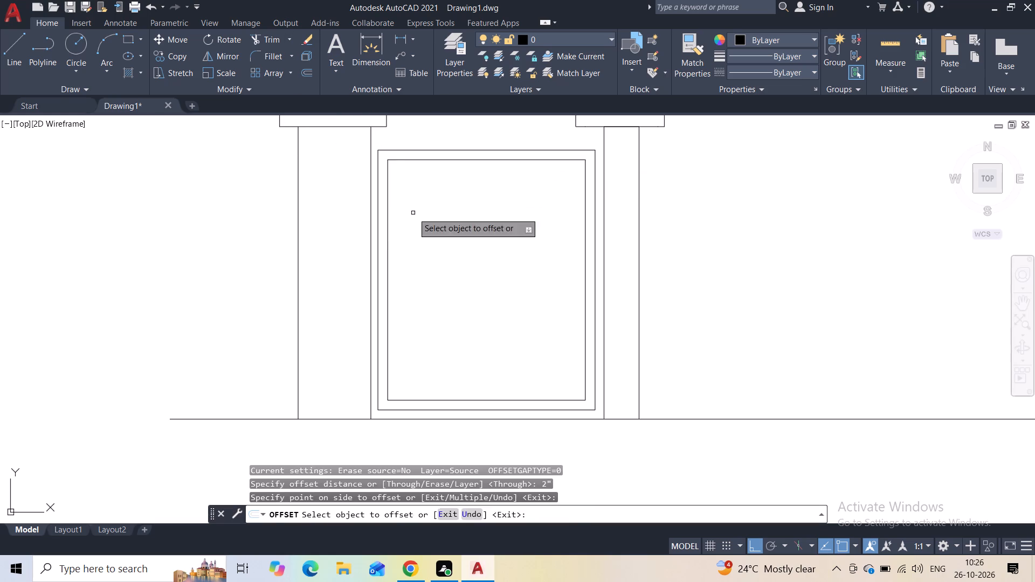
key("Escape")
Draw a vertical line inside the gate frame, near its left side, from the inner top edge to the inner bottom edge.
scroll(455, 211, "down", 3)
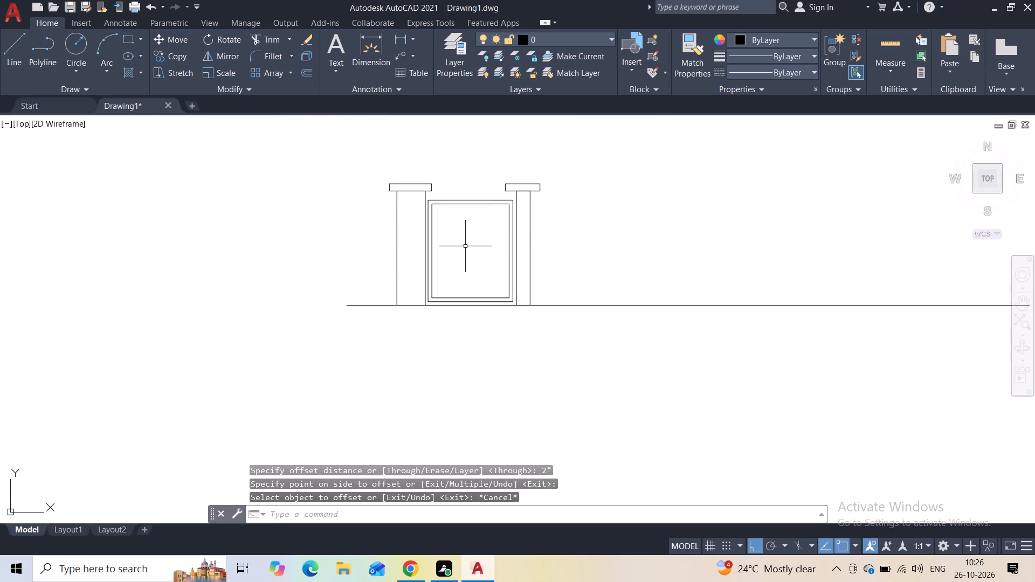
scroll(466, 246, "down", 1)
scroll(495, 207, "up", 1)
scroll(464, 261, "up", 2)
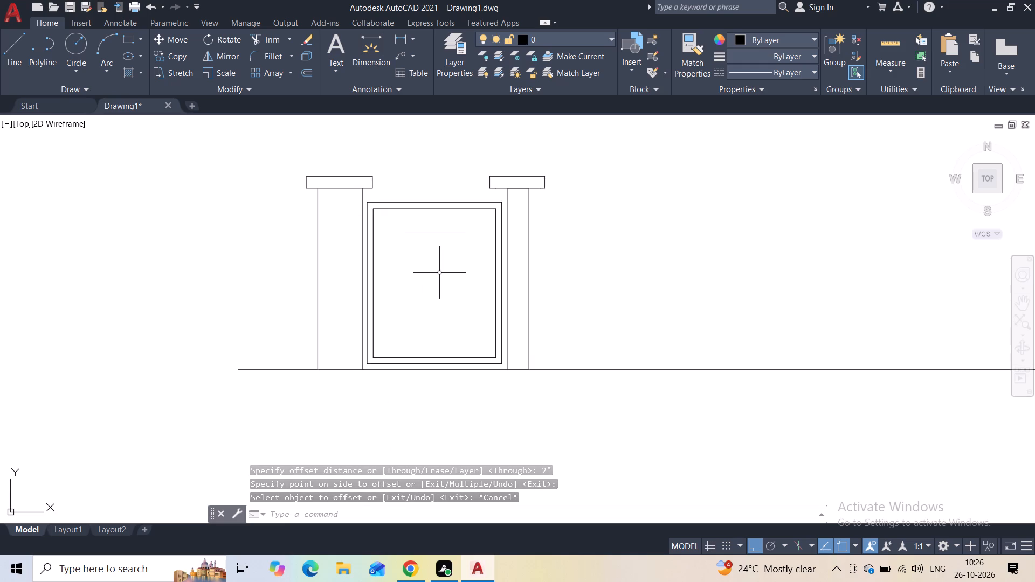
middle_click_drag(439, 273, 431, 267)
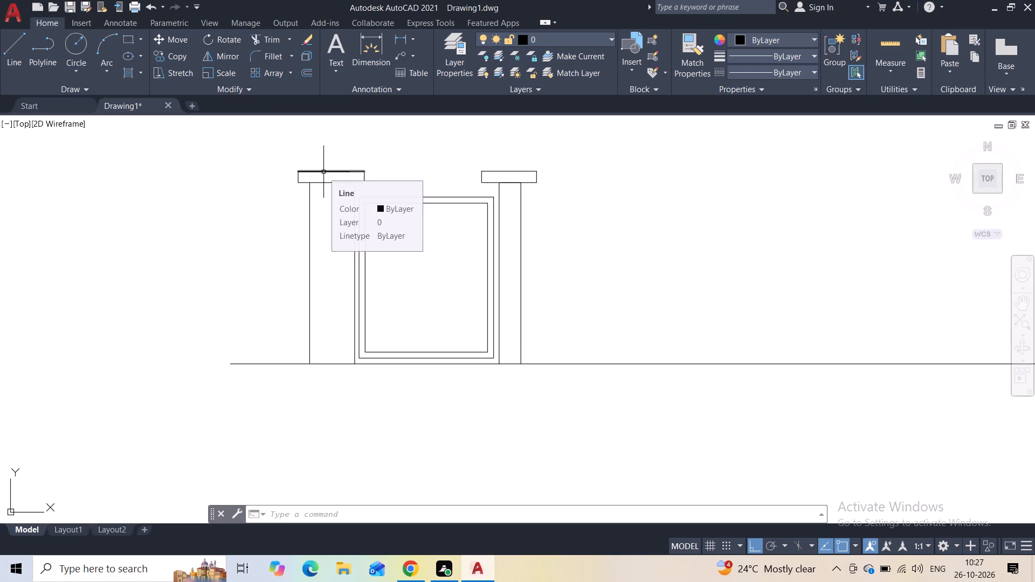
left_click(19, 54)
middle_click_drag(388, 275, 389, 261)
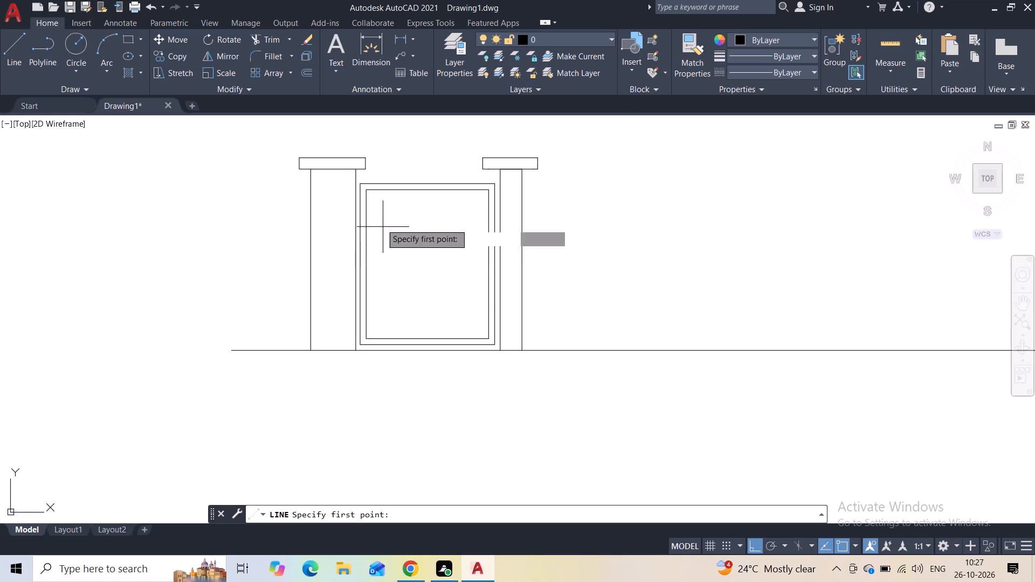
scroll(381, 223, "up", 1)
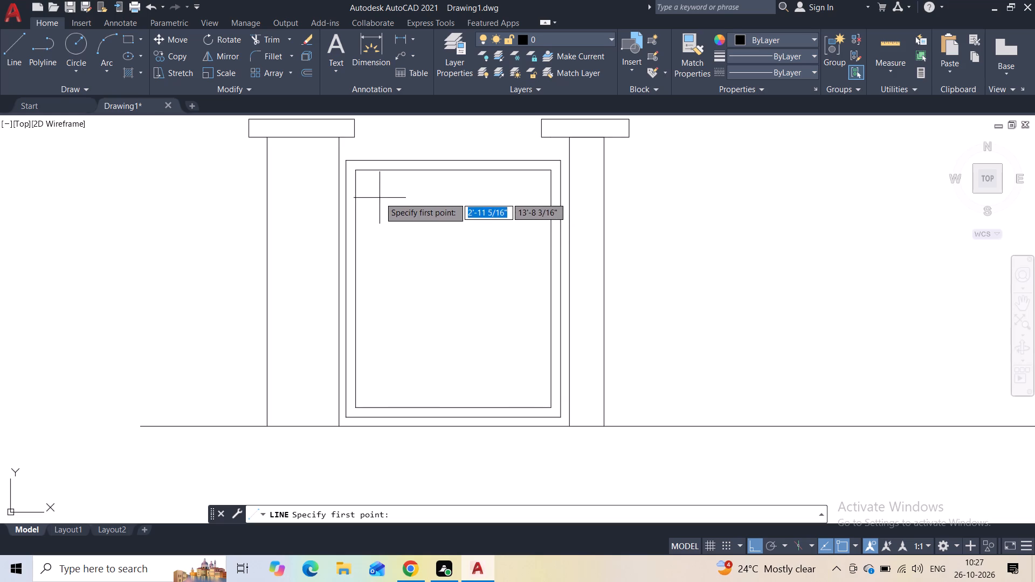
left_click(382, 171)
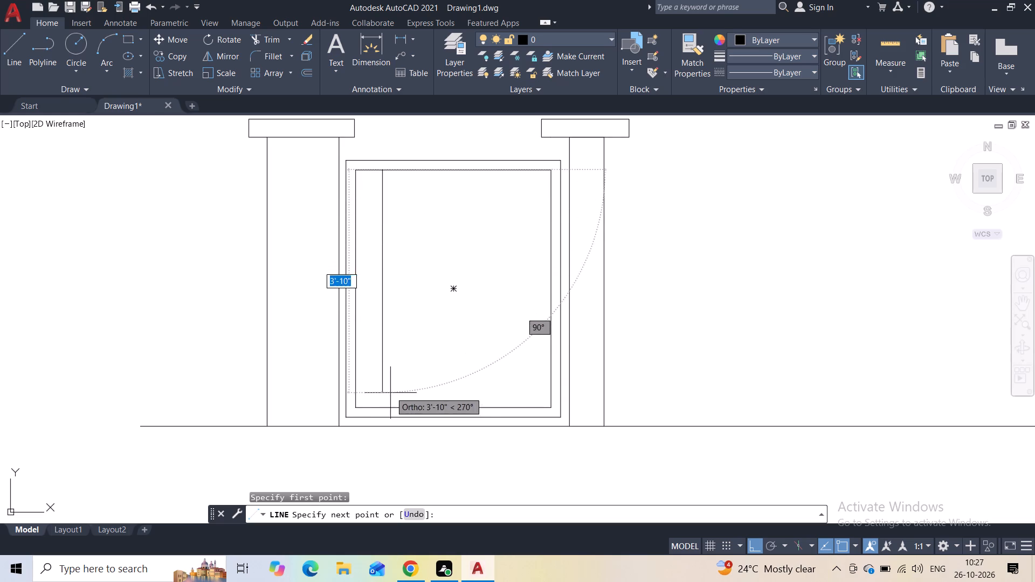
left_click(382, 405)
key("Escape")
Offset the vertical line 1" to the right to form the first gate bar.
left_click(398, 281)
left_click(369, 301)
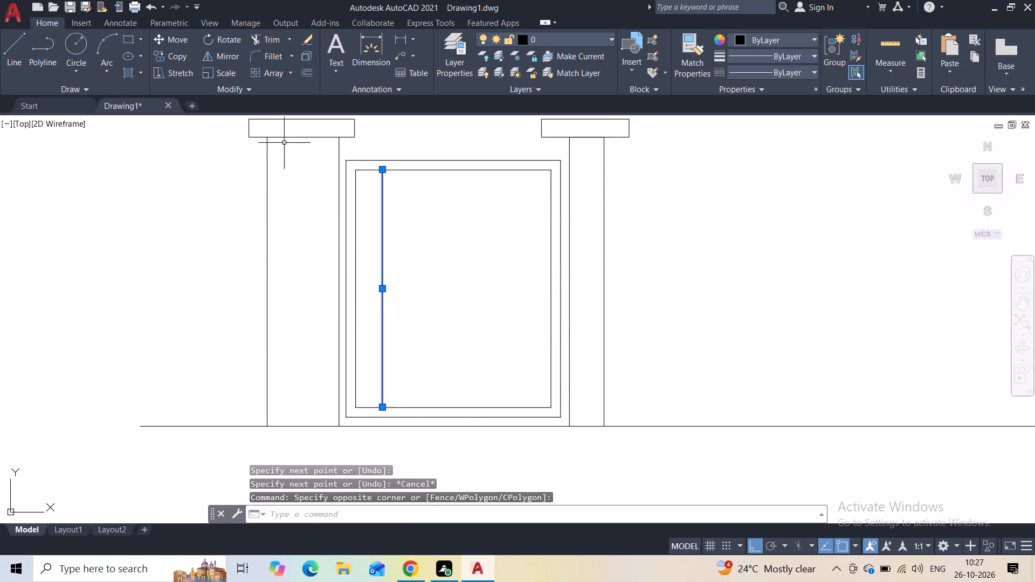
left_click(309, 71)
type("1\"")
key("Return")
left_click(442, 240)
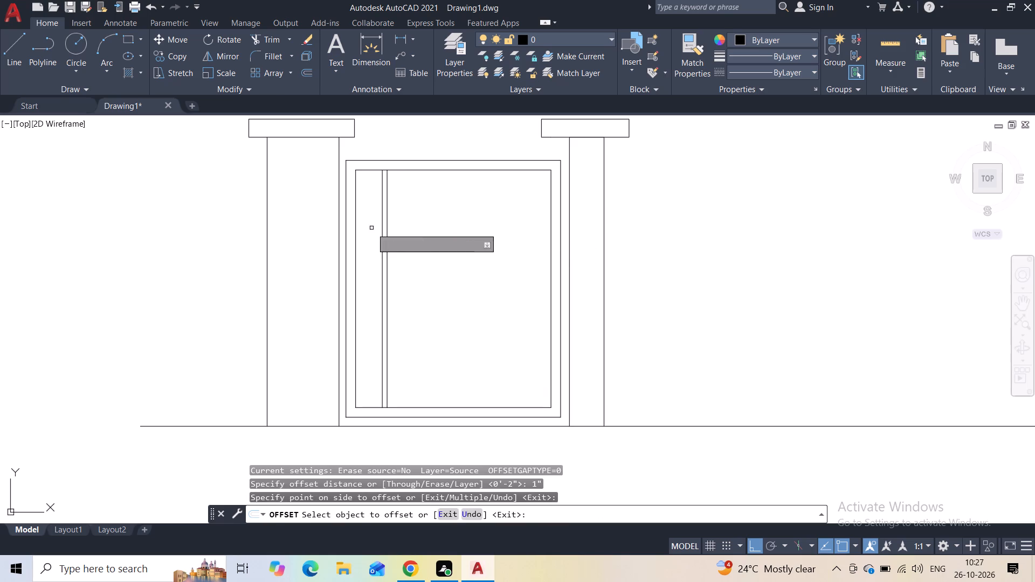
key("Escape")
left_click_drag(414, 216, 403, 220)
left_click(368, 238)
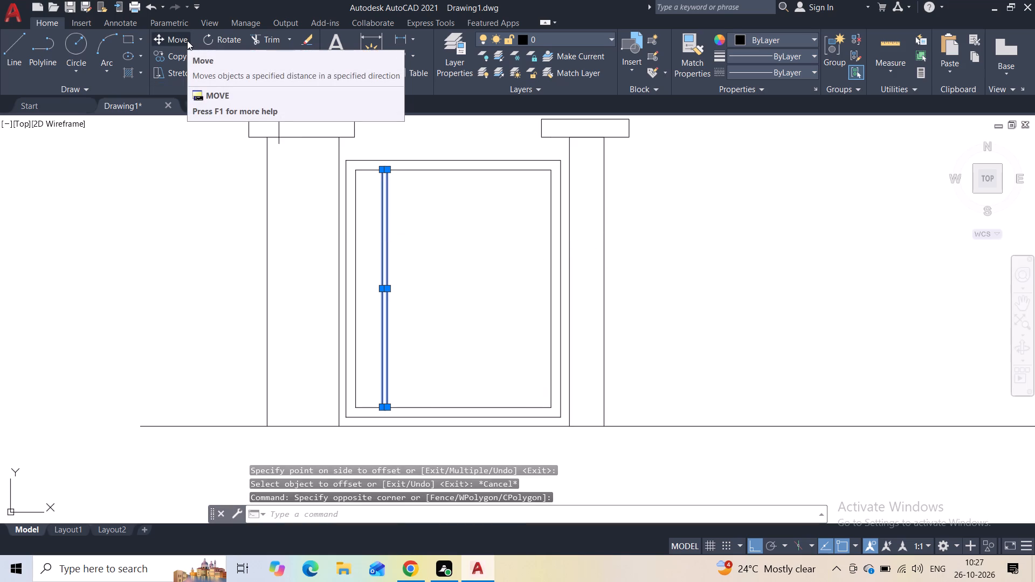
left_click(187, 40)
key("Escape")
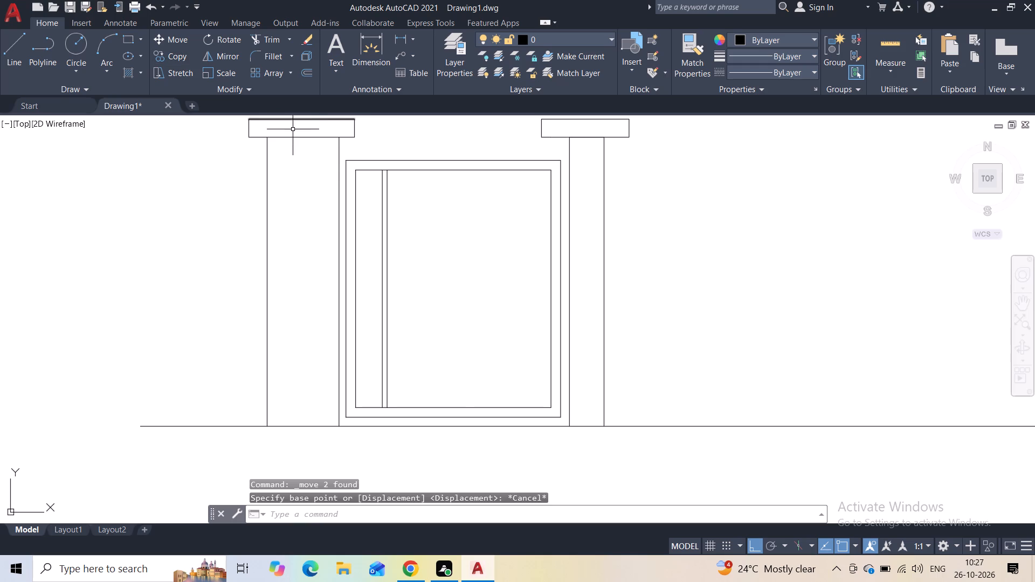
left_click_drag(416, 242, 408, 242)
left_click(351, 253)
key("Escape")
Copy the two-line gate bar four times to the right, spacing the copies roughly evenly across the frame.
left_click(413, 233)
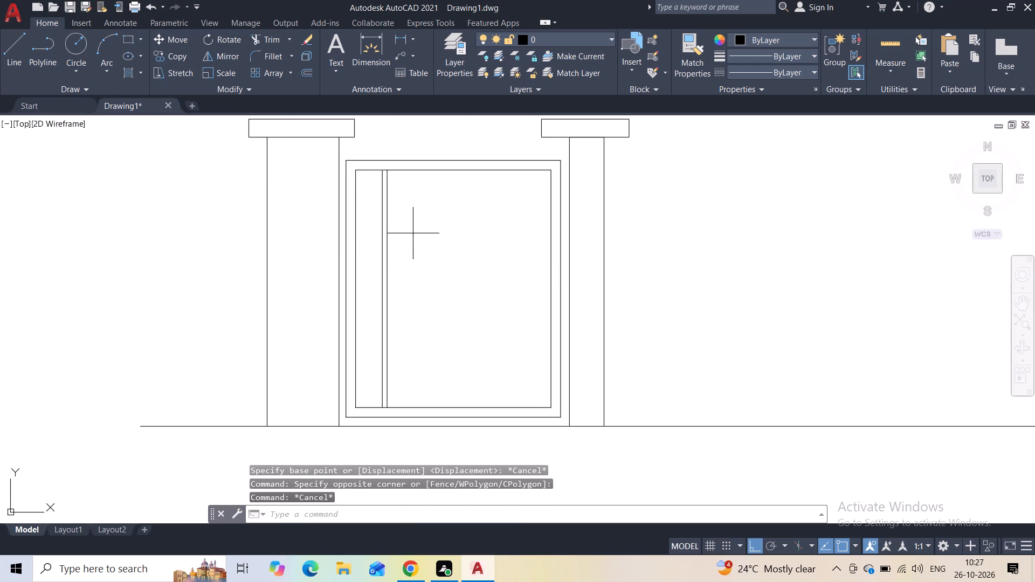
left_click(372, 257)
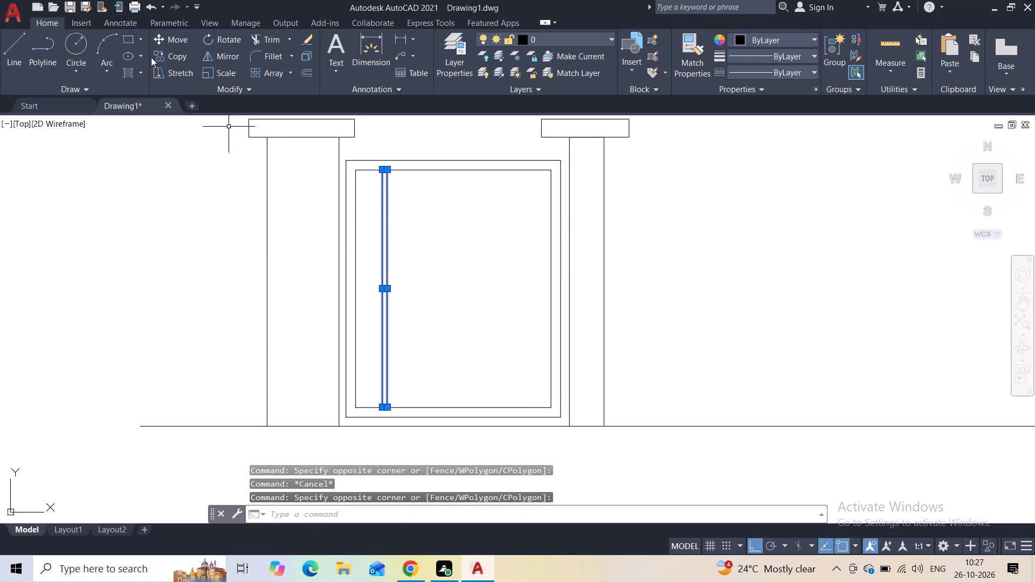
left_click(168, 56)
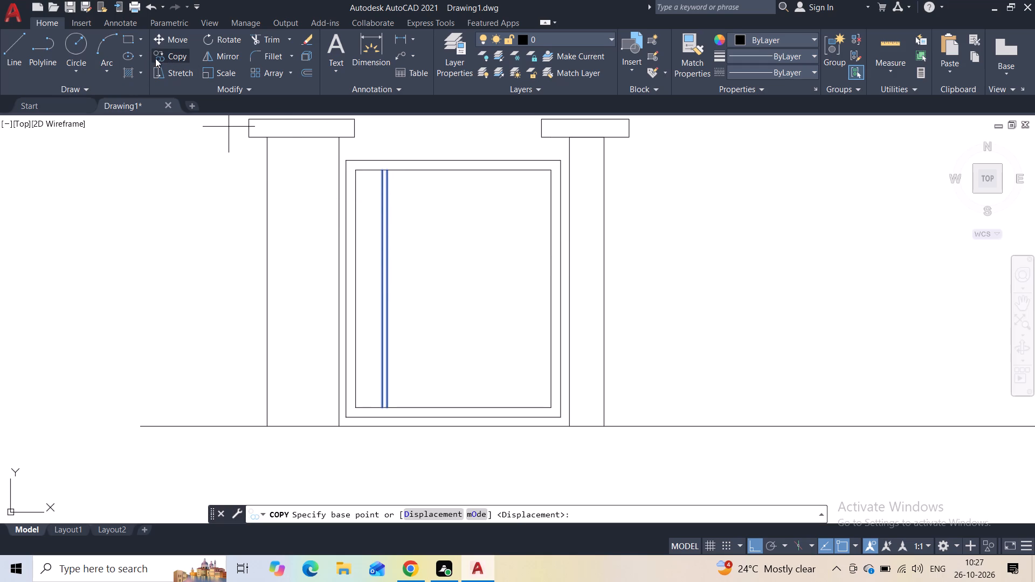
scroll(379, 160, "up", 3)
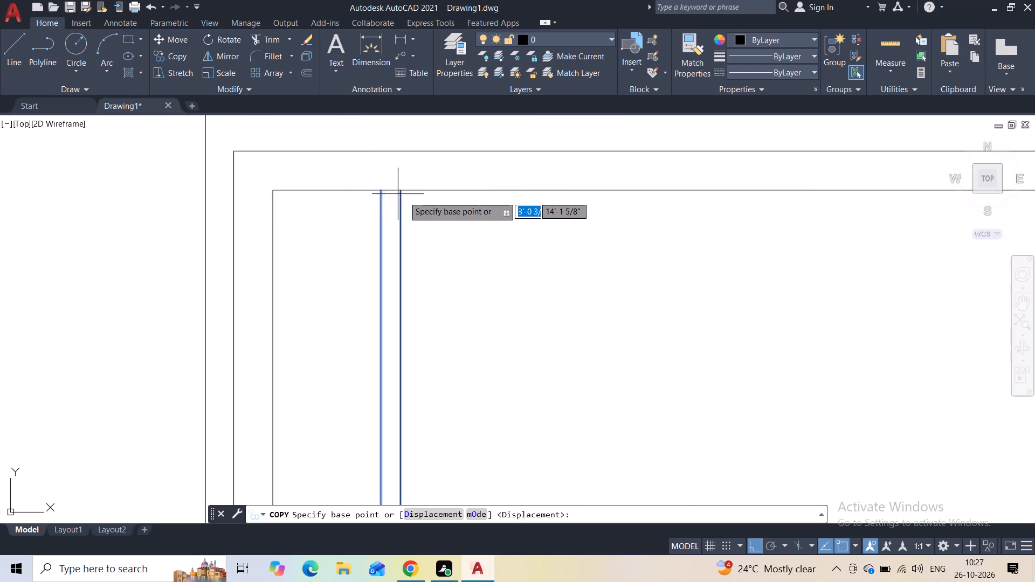
left_click(404, 196)
left_click(528, 204)
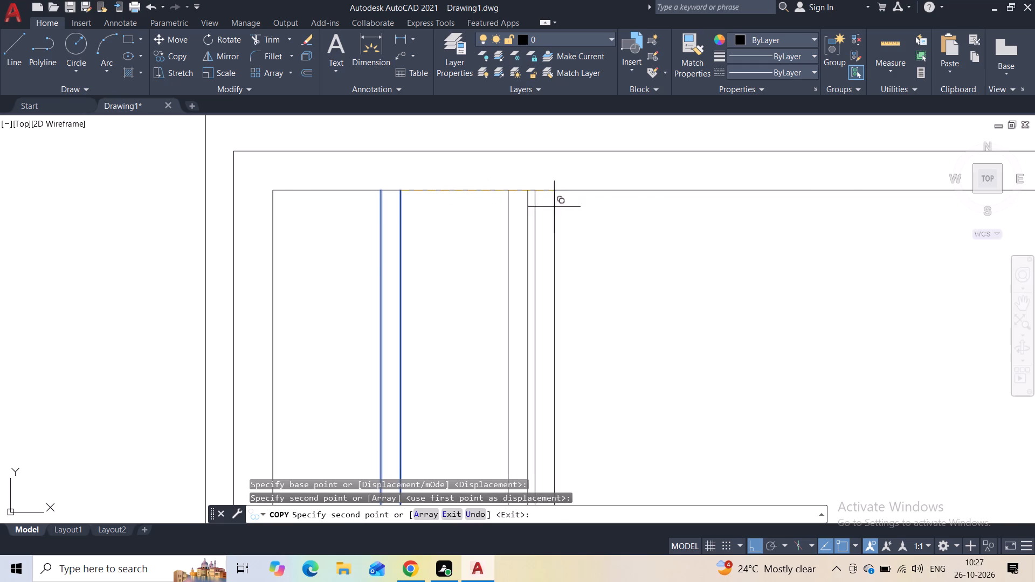
left_click(672, 219)
middle_click_drag(684, 227, 331, 227)
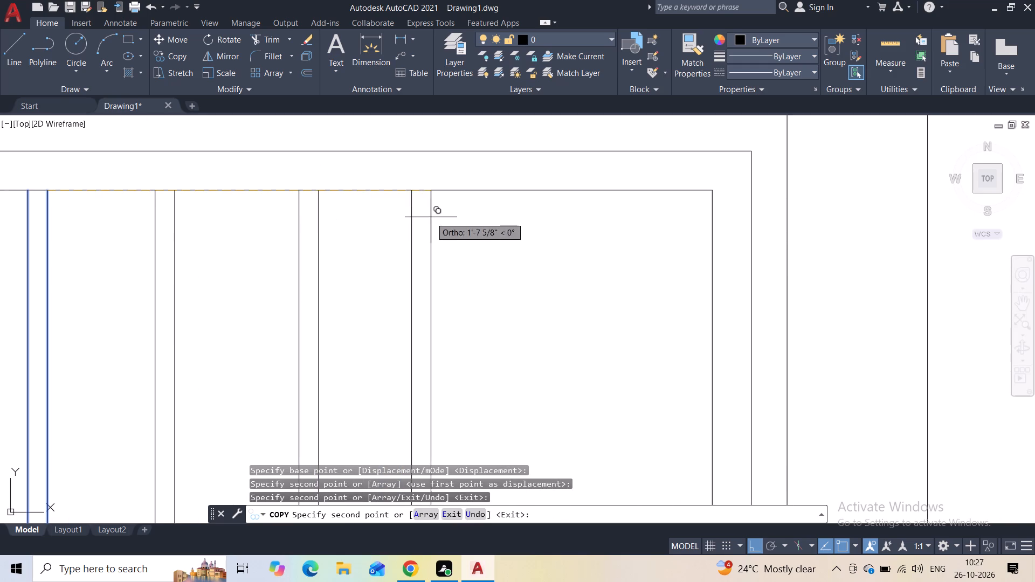
left_click(455, 219)
left_click(584, 230)
key("Escape")
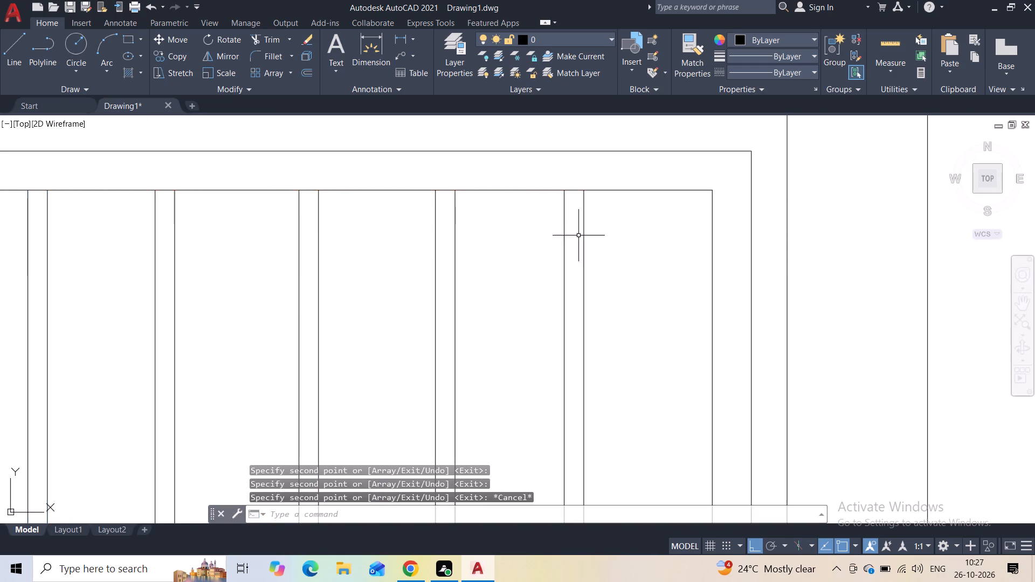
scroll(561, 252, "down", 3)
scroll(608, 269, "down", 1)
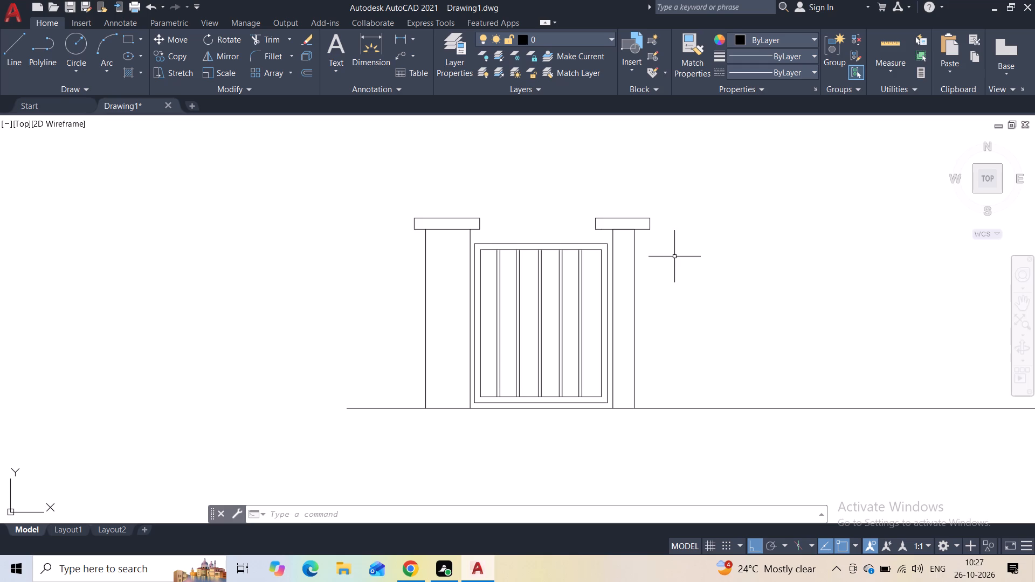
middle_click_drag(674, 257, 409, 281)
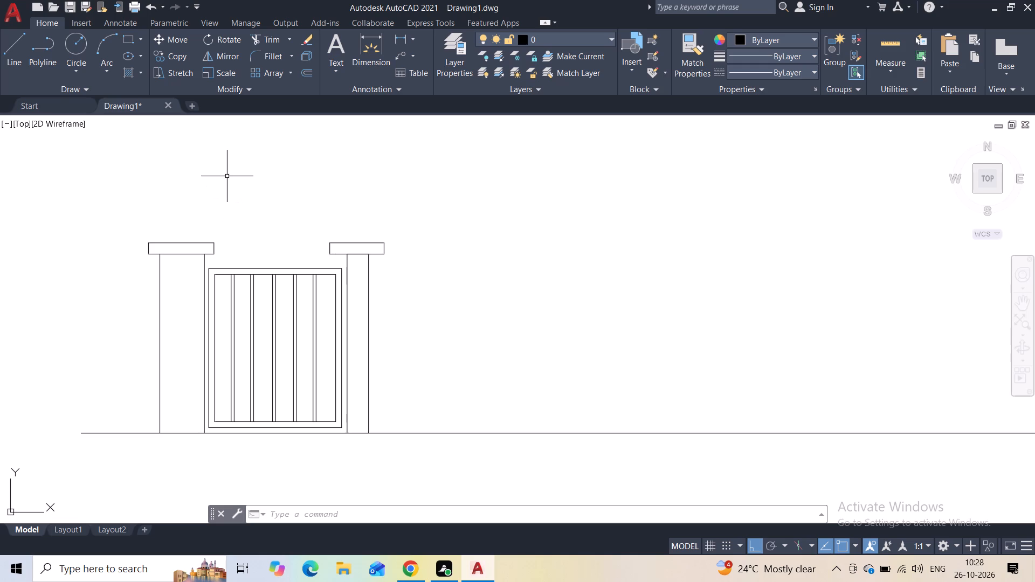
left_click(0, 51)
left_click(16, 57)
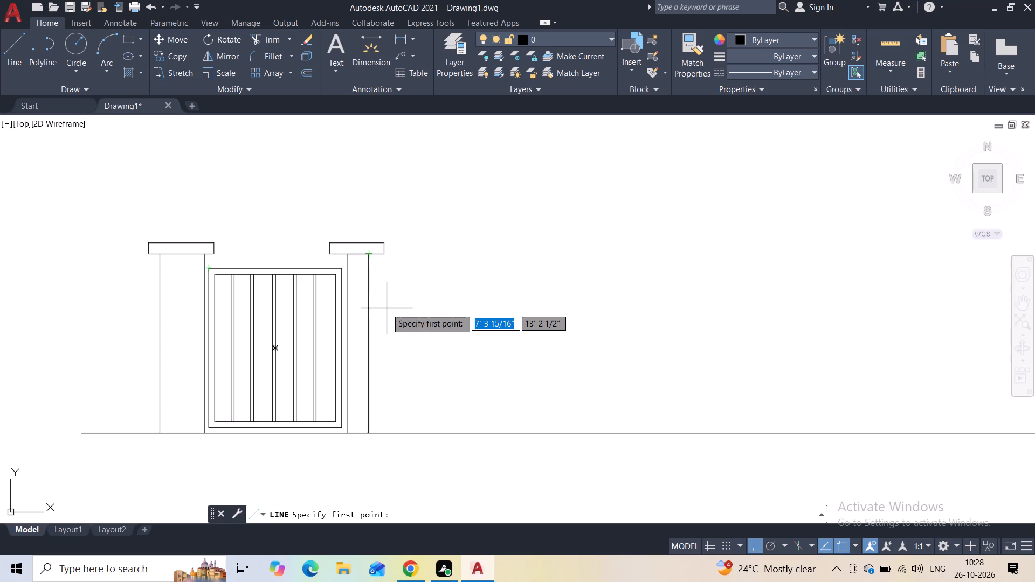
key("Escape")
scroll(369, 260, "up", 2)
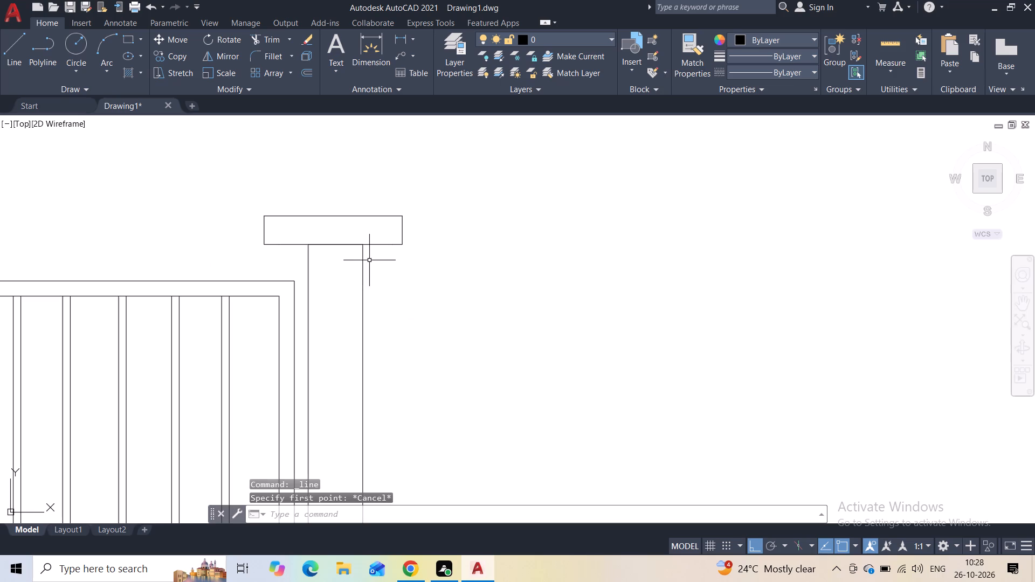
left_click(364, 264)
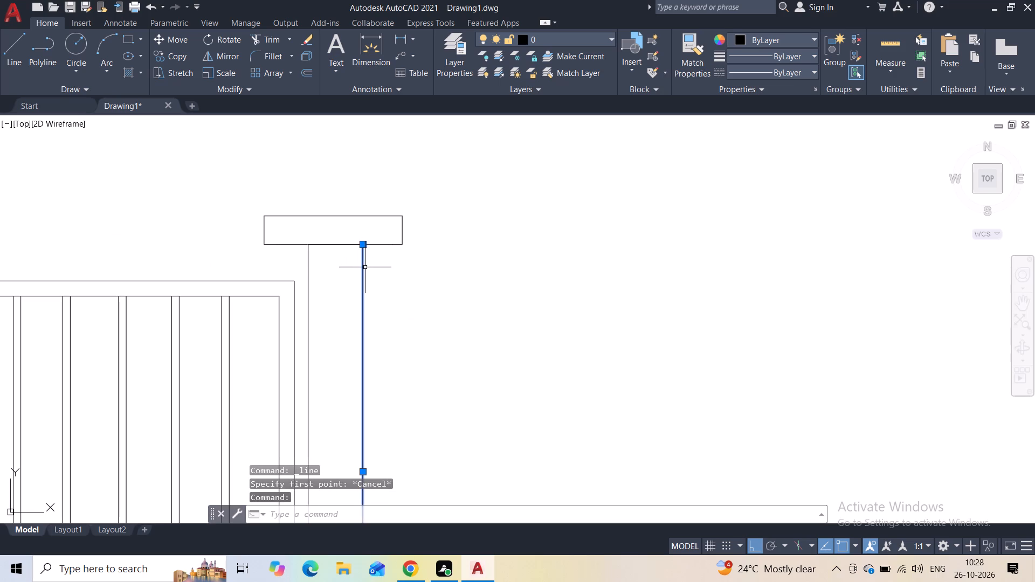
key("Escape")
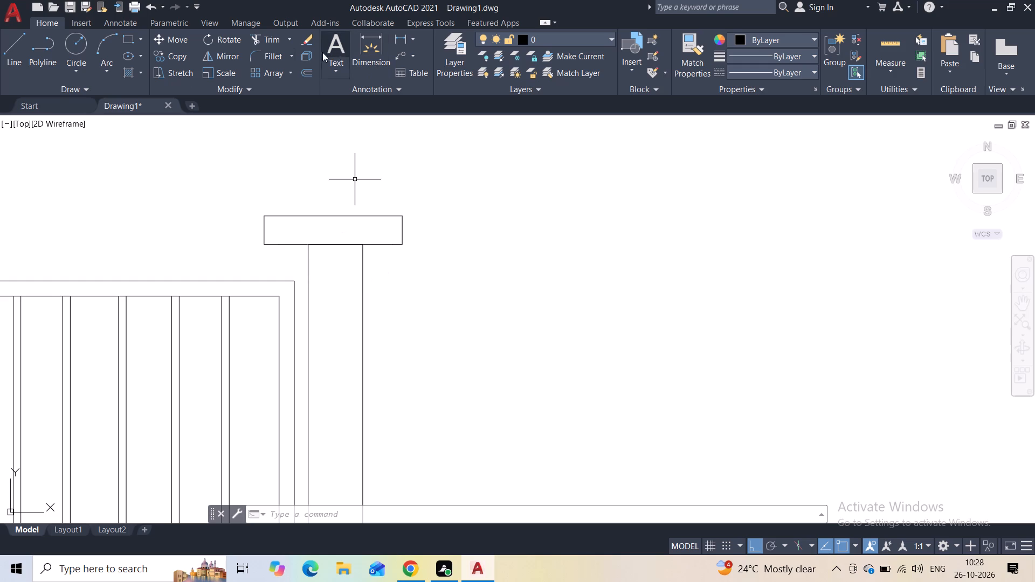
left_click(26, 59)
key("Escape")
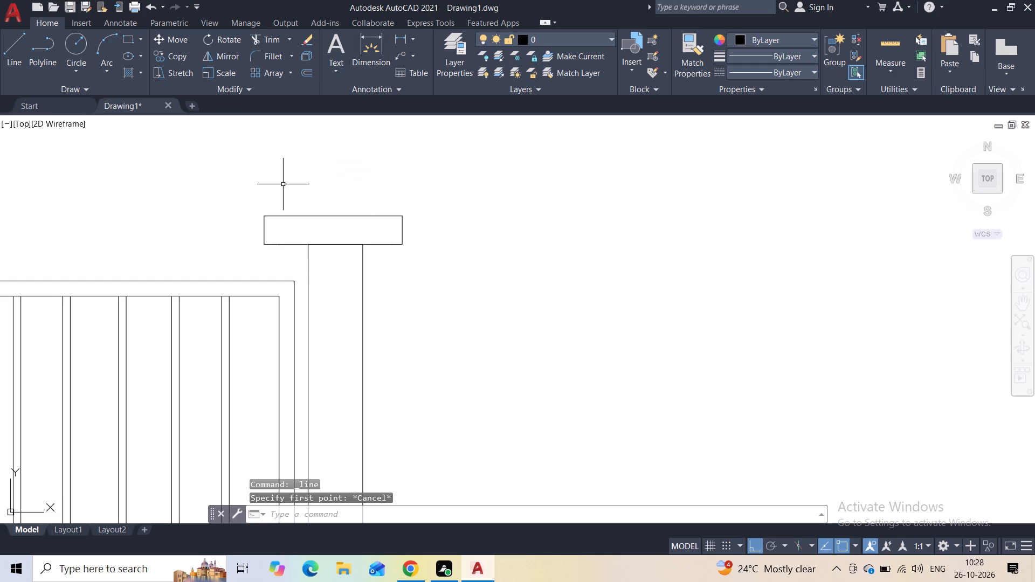
Shorten the right post's outer side line by stretching its top end down to just above the base line.
middle_click_drag(356, 319, 337, 195)
scroll(336, 200, "down", 2)
left_click(353, 213)
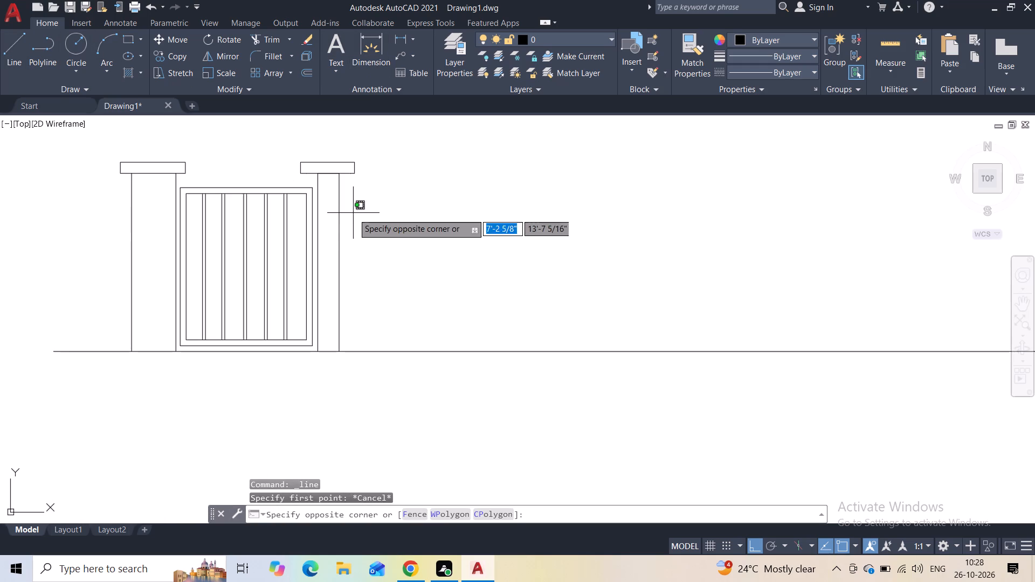
left_click(334, 242)
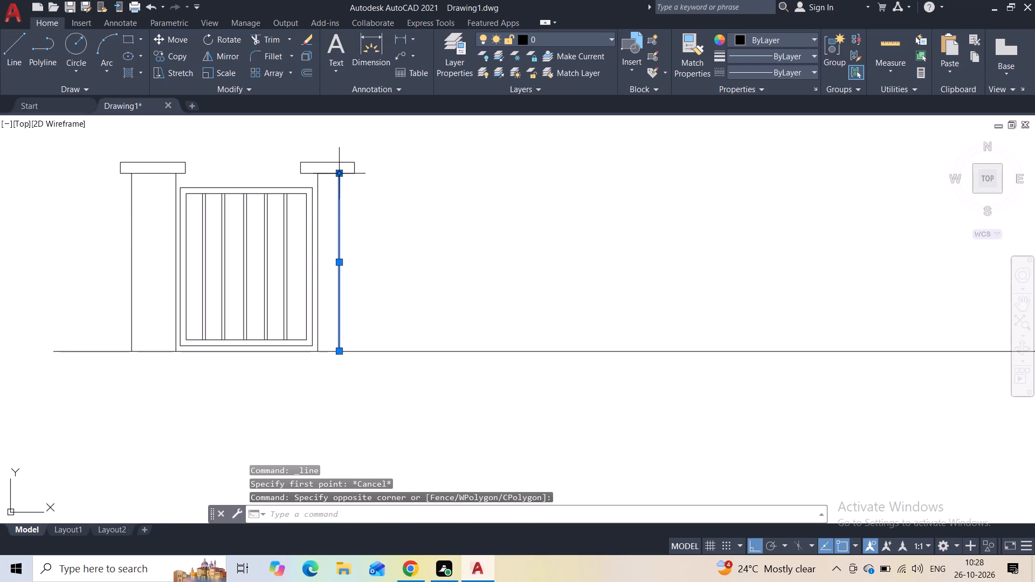
left_click(337, 175)
scroll(328, 314, "up", 3)
middle_click_drag(357, 398, 354, 394)
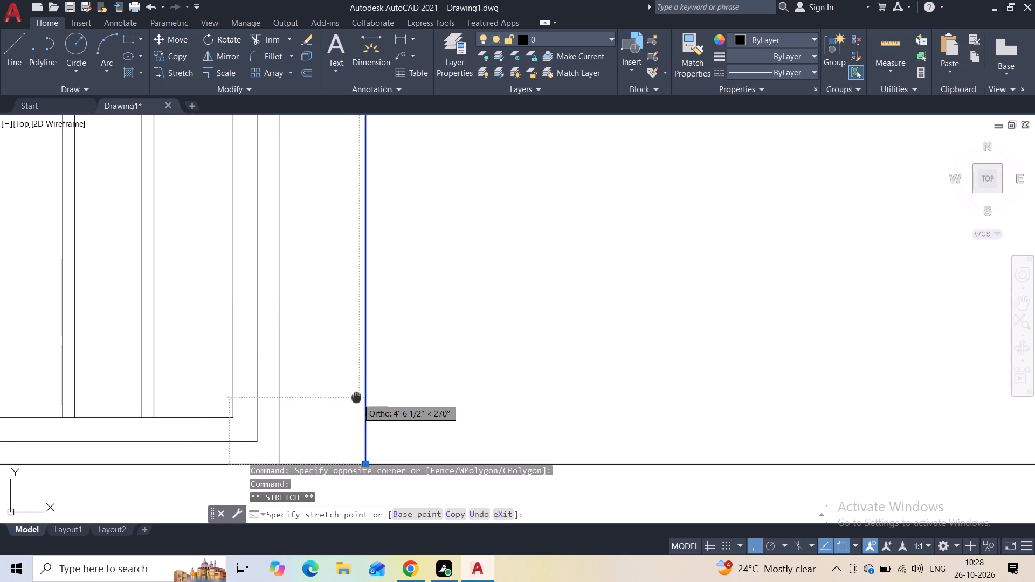
middle_click_drag(354, 394, 317, 225)
scroll(320, 265, "up", 4)
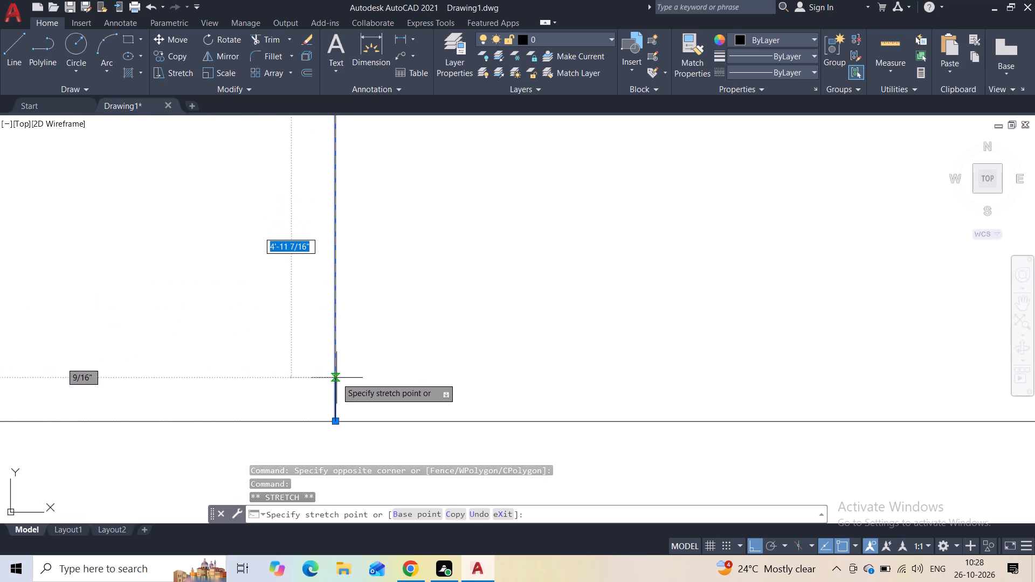
left_click(333, 387)
key("Escape")
middle_click_drag(351, 289, 330, 389)
scroll(329, 386, "down", 4)
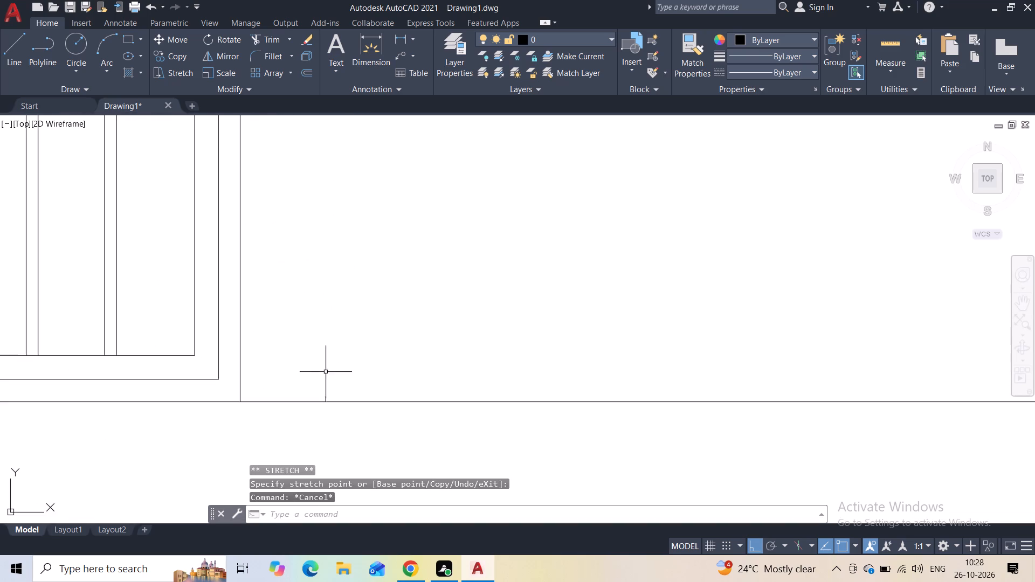
middle_click_drag(336, 270, 334, 358)
scroll(315, 289, "down", 2)
middle_click_drag(315, 242, 294, 380)
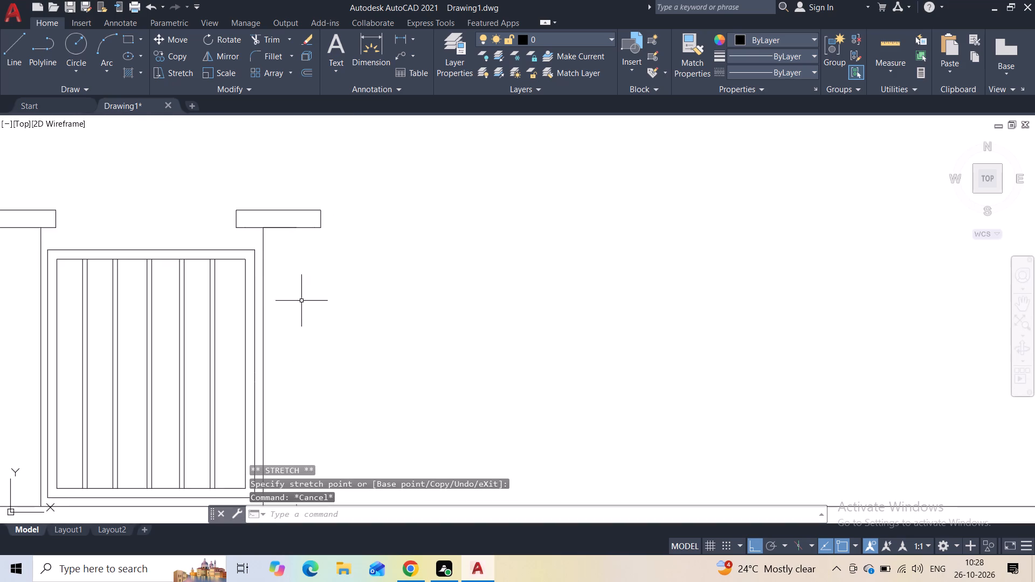
scroll(304, 249, "down", 1)
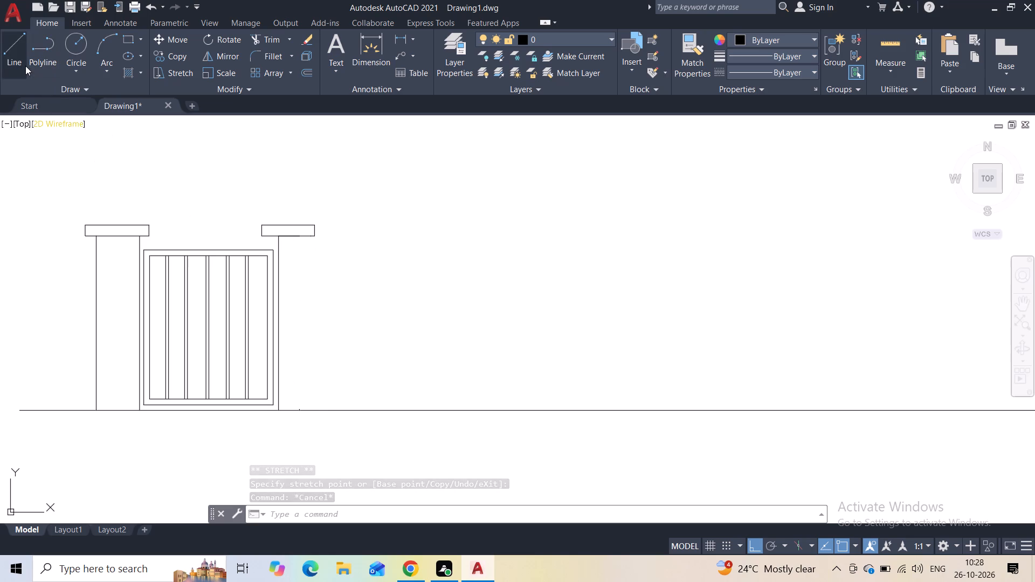
Draw a short vertical line downward from the base line at the foot of the right post's outer side.
left_click(25, 64)
scroll(298, 426, "up", 2)
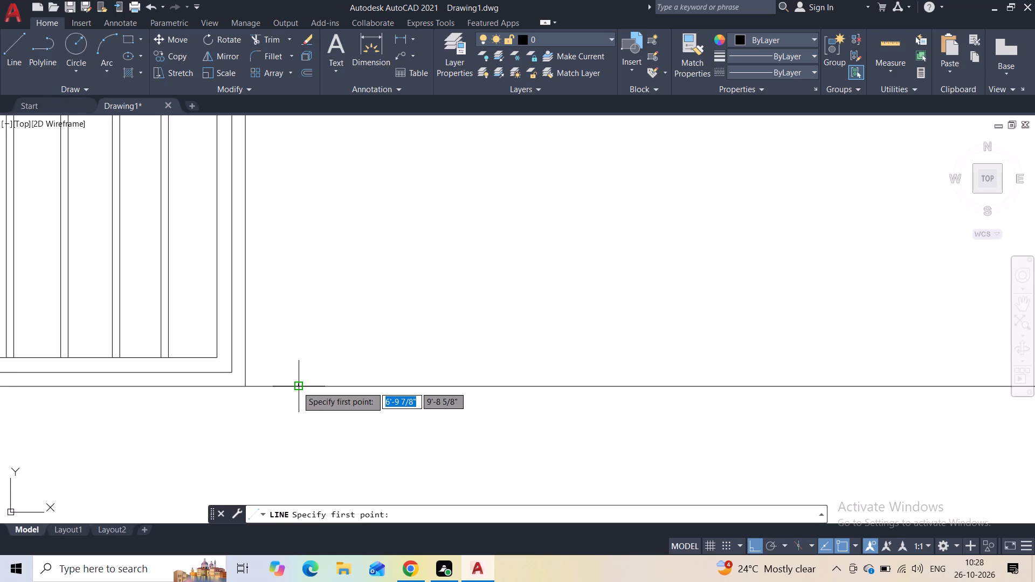
scroll(297, 386, "up", 3)
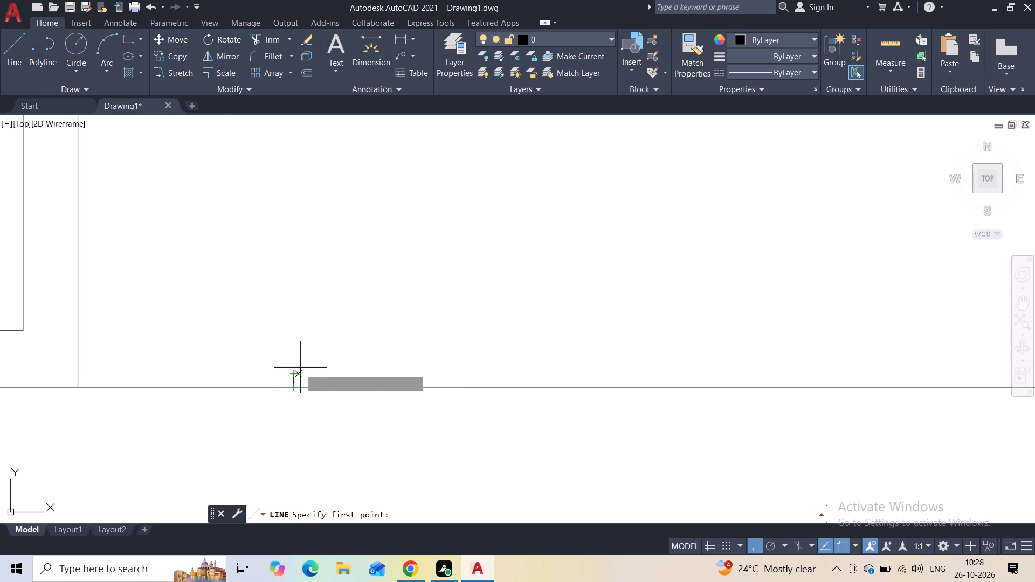
scroll(313, 237, "down", 2)
middle_click_drag(313, 240, 309, 339)
scroll(300, 286, "down", 2)
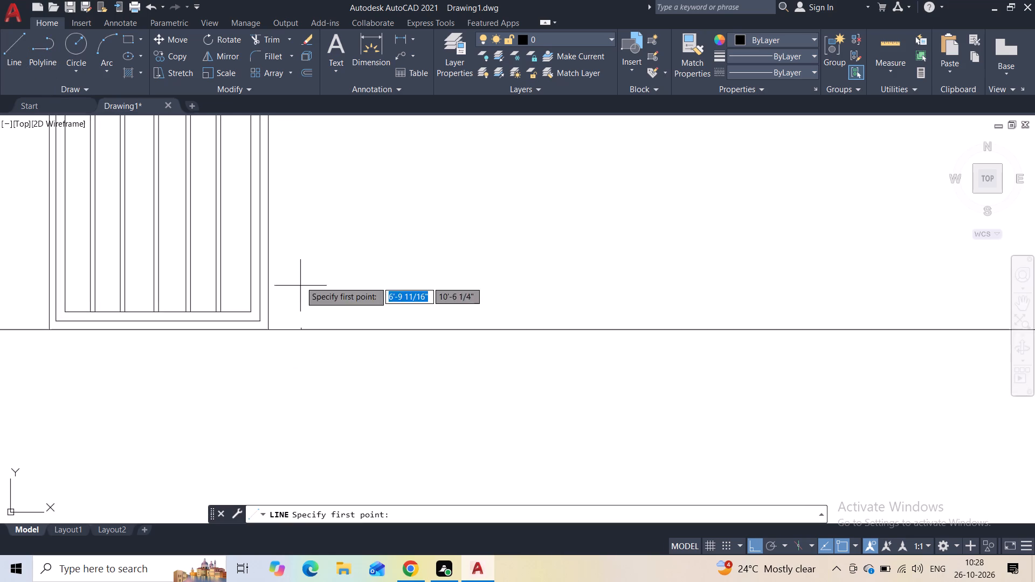
middle_click_drag(320, 230, 310, 372)
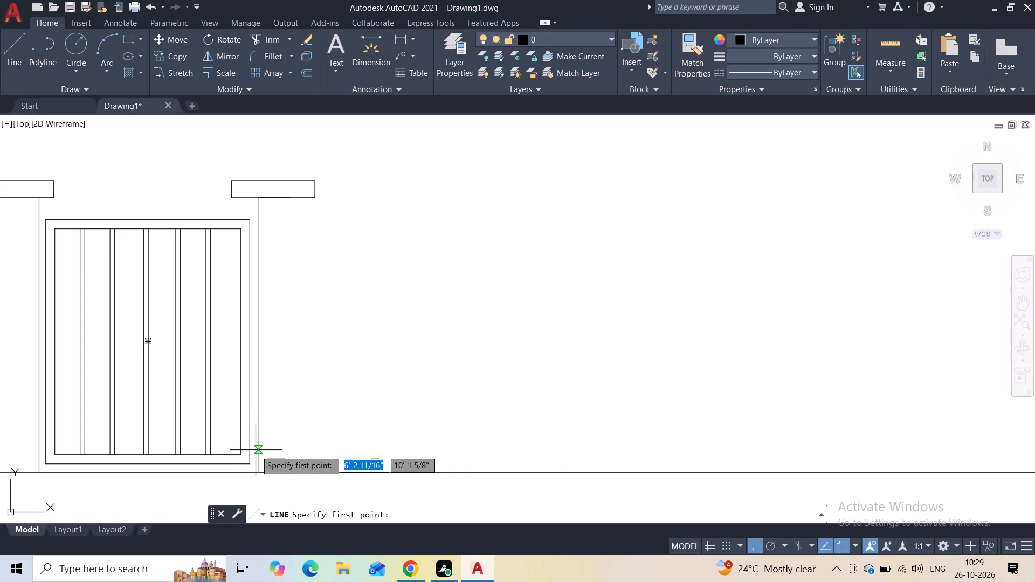
middle_click_drag(275, 460, 272, 396)
scroll(279, 414, "up", 8)
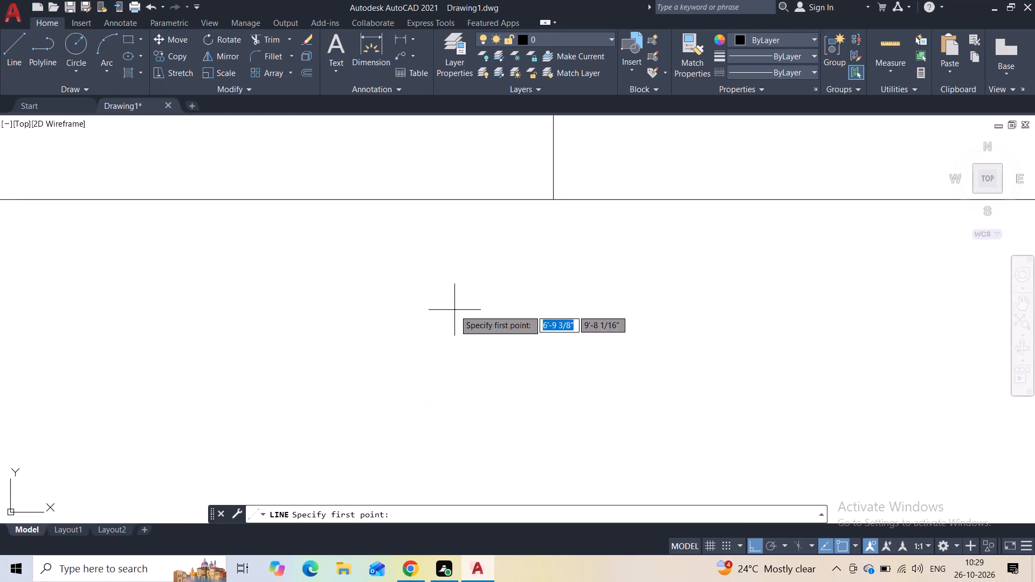
left_click(550, 204)
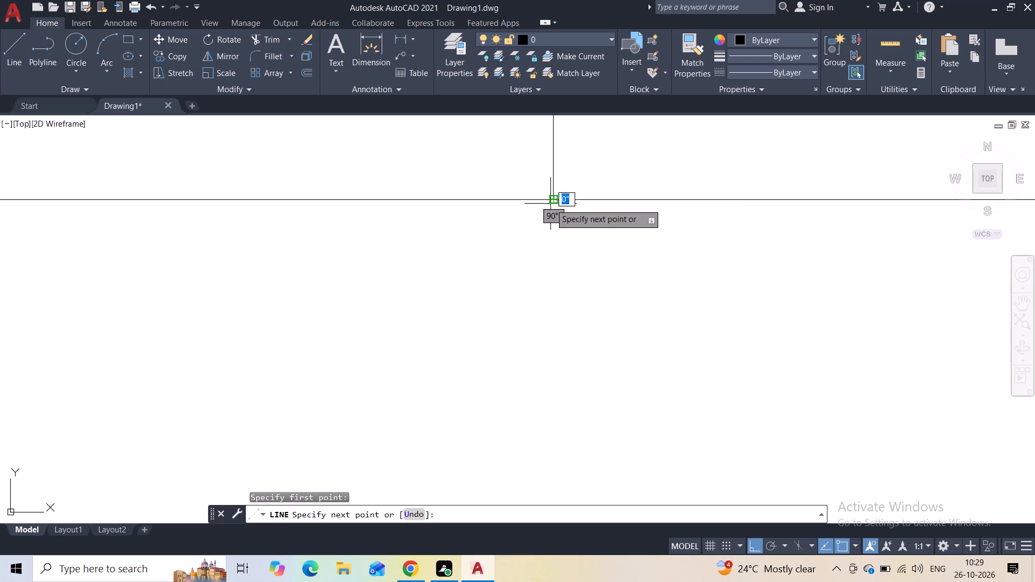
left_click(553, 243)
key("Escape")
Delete the remaining stub of the right post's outer side line above the base line.
left_click(567, 174)
left_click(536, 174)
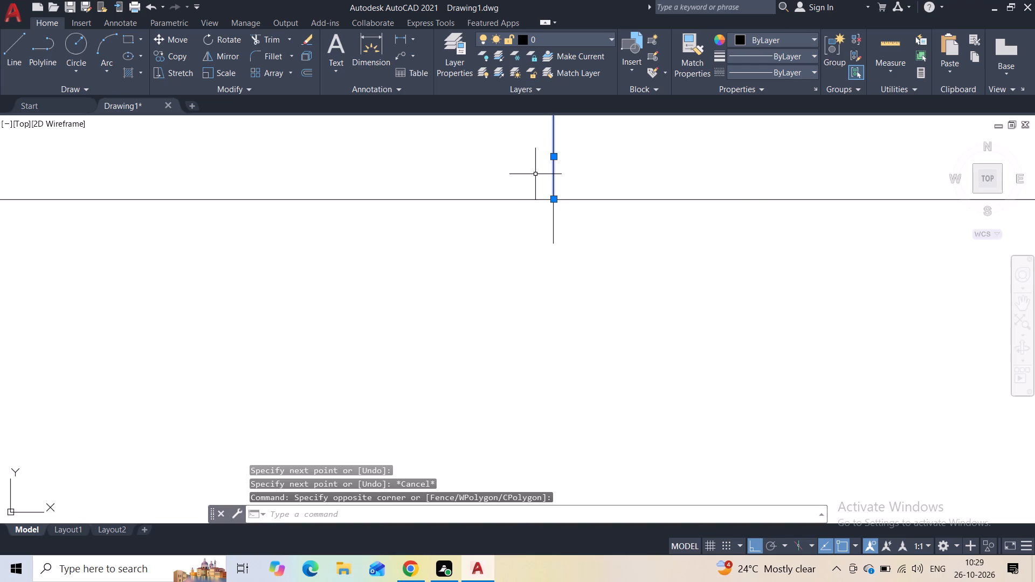
key("Delete")
Draw a 14' vertical line upward from the base line at the right post's outer side.
left_click(12, 57)
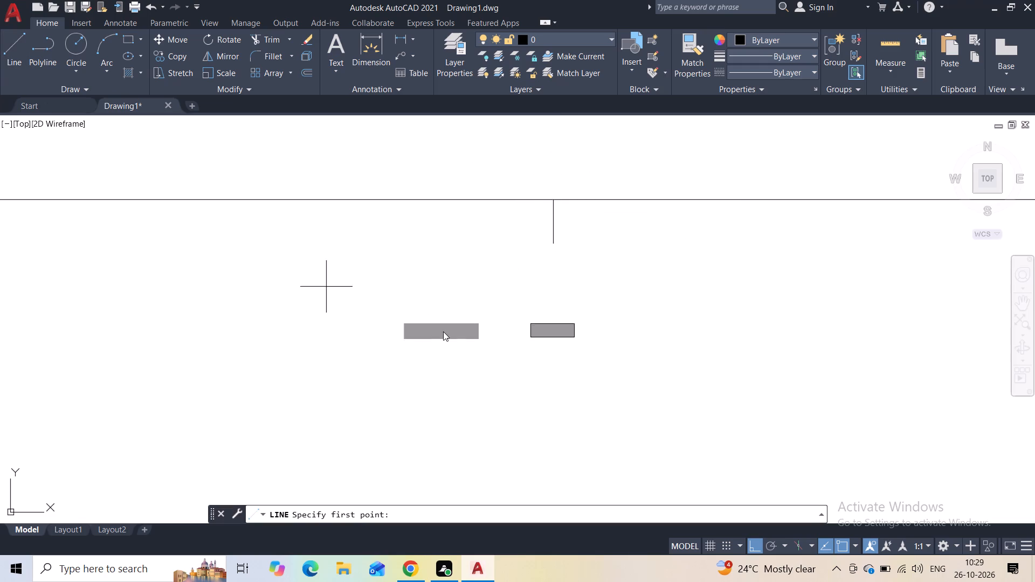
left_click(555, 201)
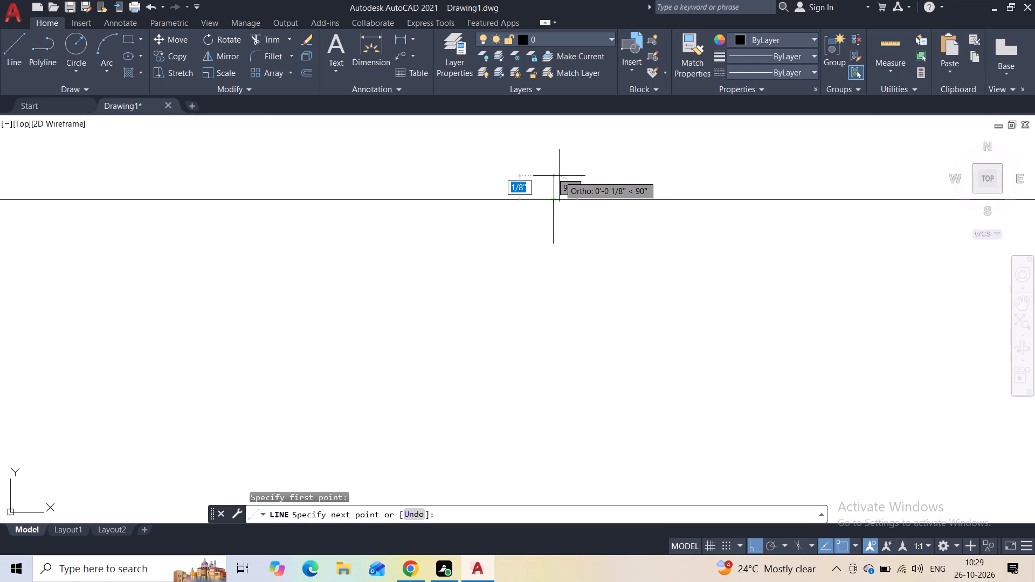
type("14'")
key("Return")
key("Escape")
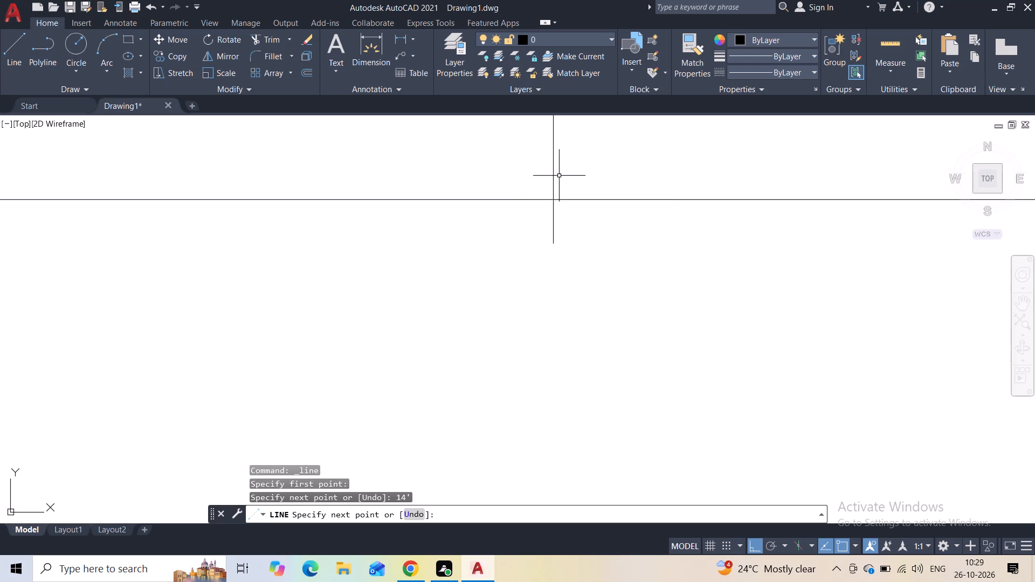
scroll(568, 167, "down", 3)
middle_click_drag(570, 169, 482, 431)
scroll(527, 288, "down", 1)
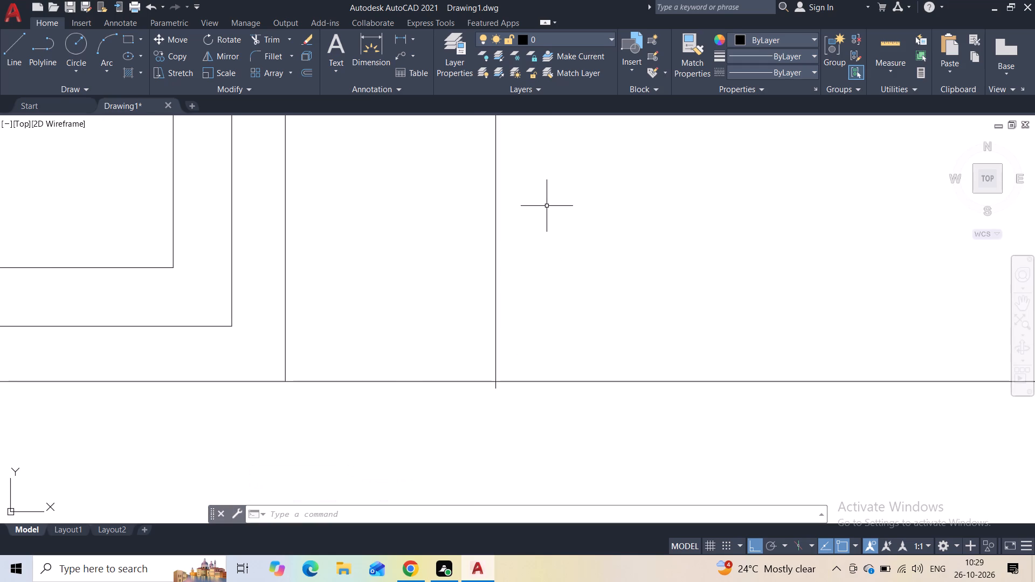
Trim off the short vertical line below the base line at the right post.
left_click(261, 35)
scroll(520, 407, "up", 4)
left_click_drag(432, 327, 405, 327)
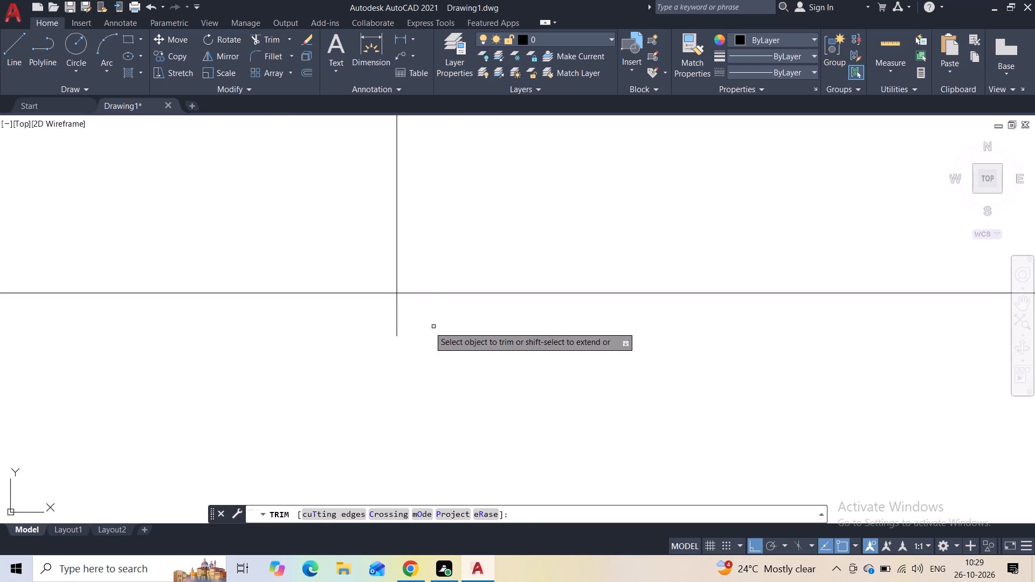
left_click_drag(405, 327, 363, 322)
Trim the part of the right post's cap that extends beyond the tall vertical line.
scroll(422, 295, "down", 4)
scroll(431, 248, "down", 3)
middle_click_drag(445, 206, 406, 481)
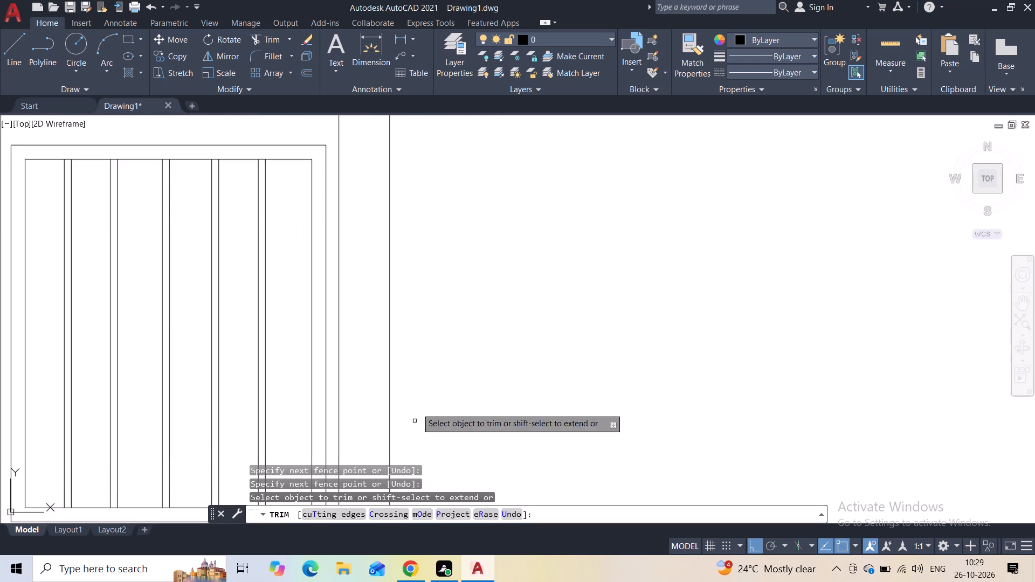
scroll(418, 315, "down", 3)
middle_click_drag(419, 280, 435, 351)
scroll(431, 332, "up", 3)
left_click_drag(430, 317, 434, 372)
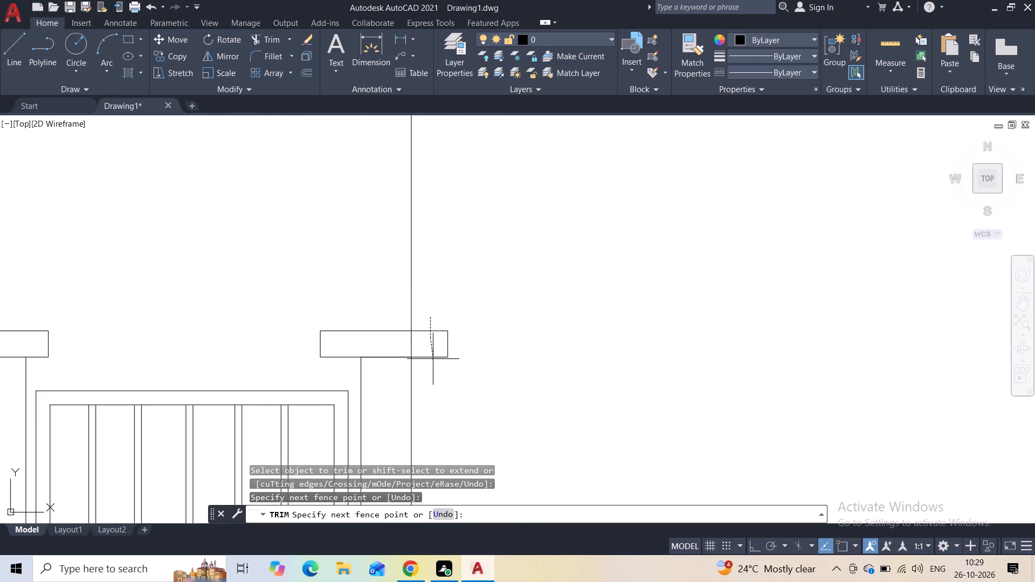
left_click_drag(434, 372, 465, 324)
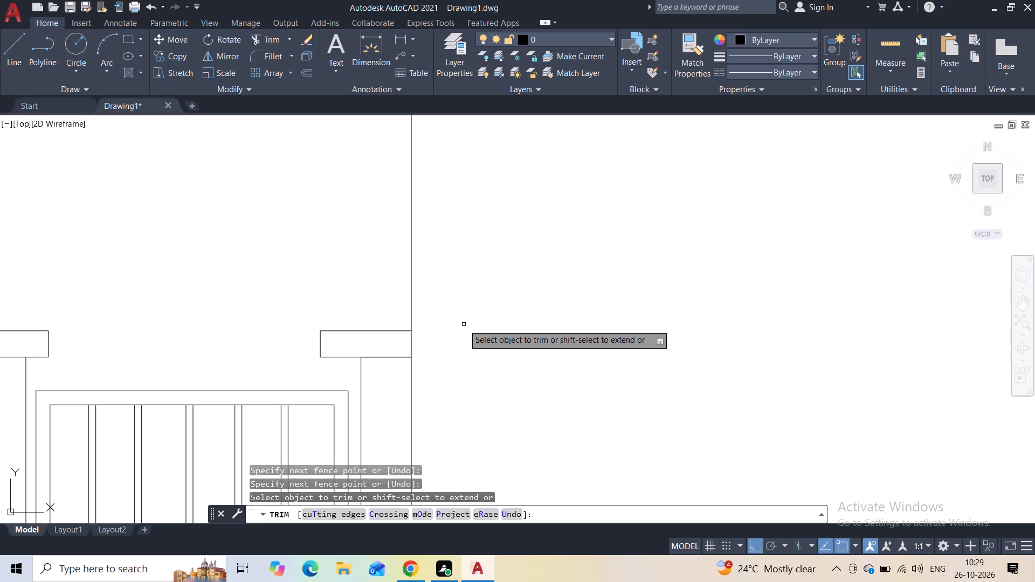
scroll(495, 307, "down", 2)
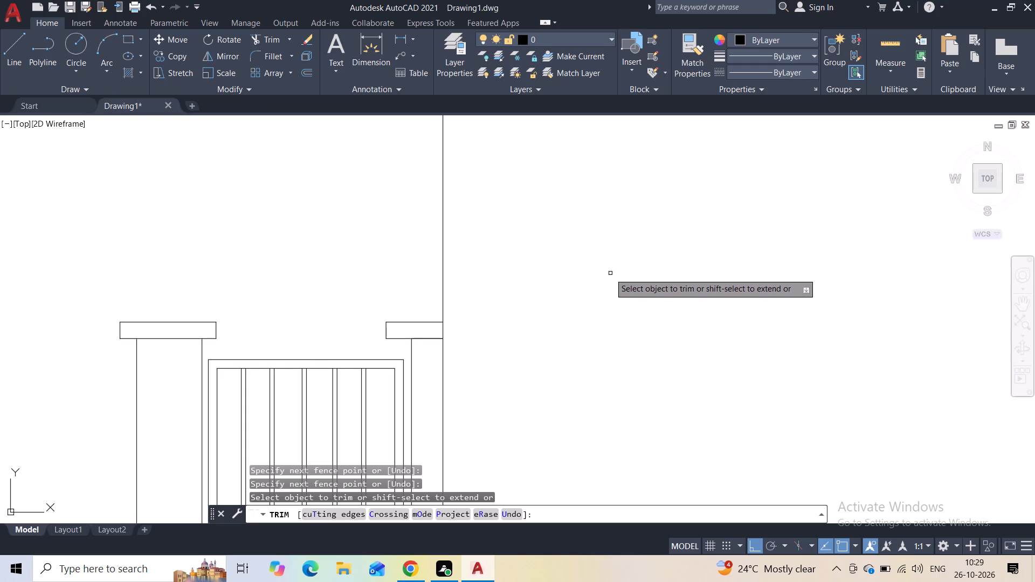
middle_click_drag(514, 242, 509, 295)
scroll(509, 295, "down", 3)
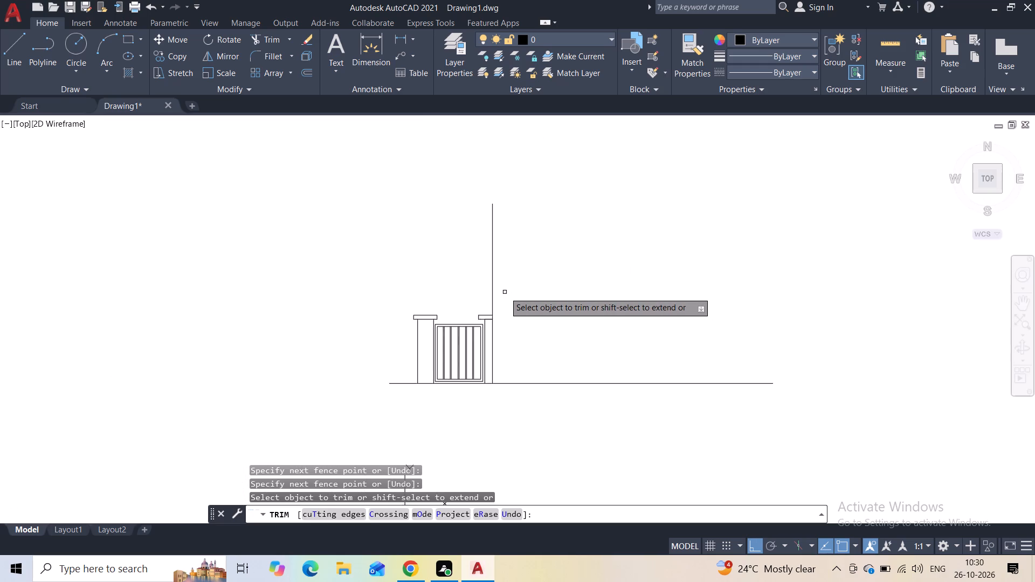
key("Escape")
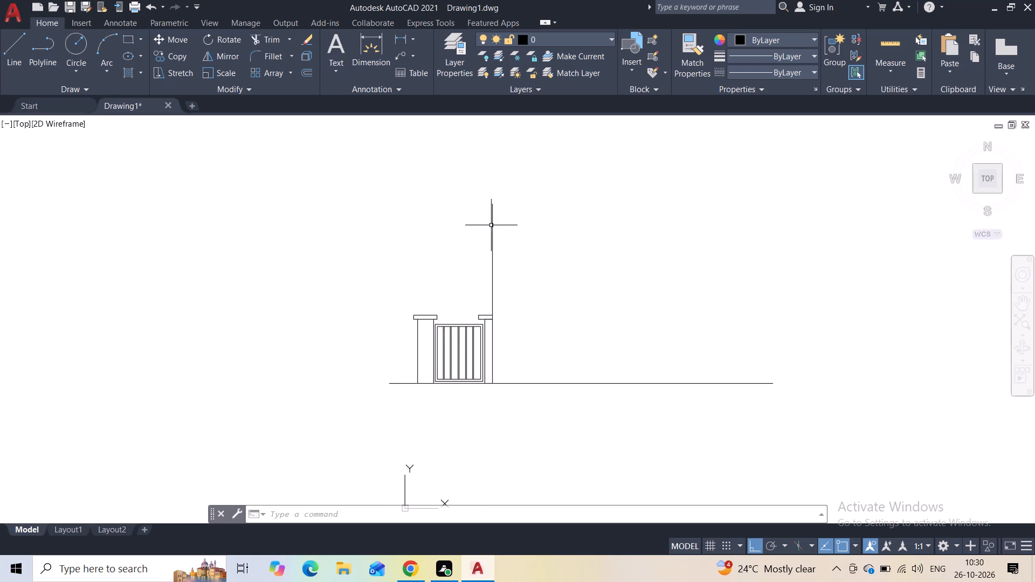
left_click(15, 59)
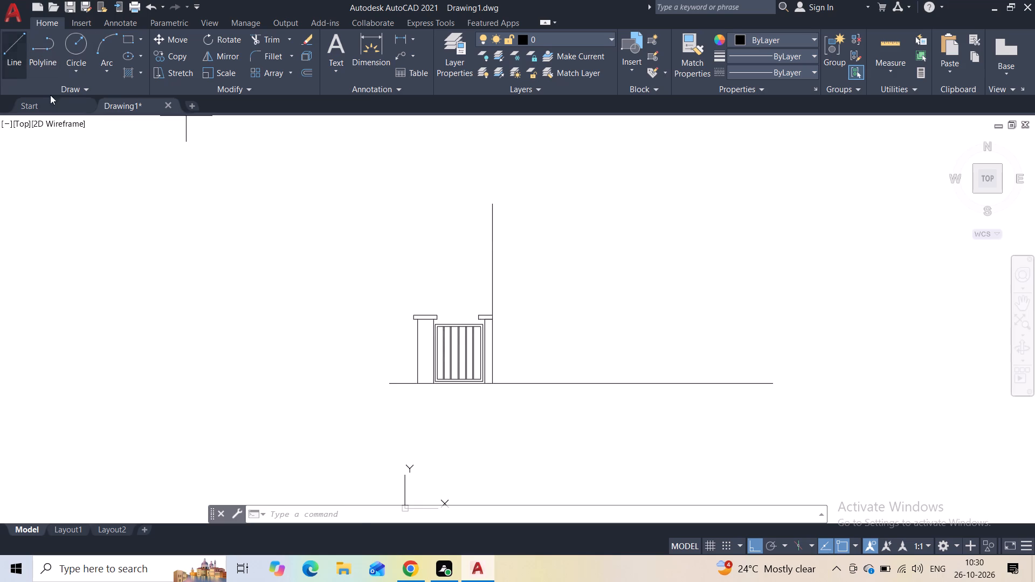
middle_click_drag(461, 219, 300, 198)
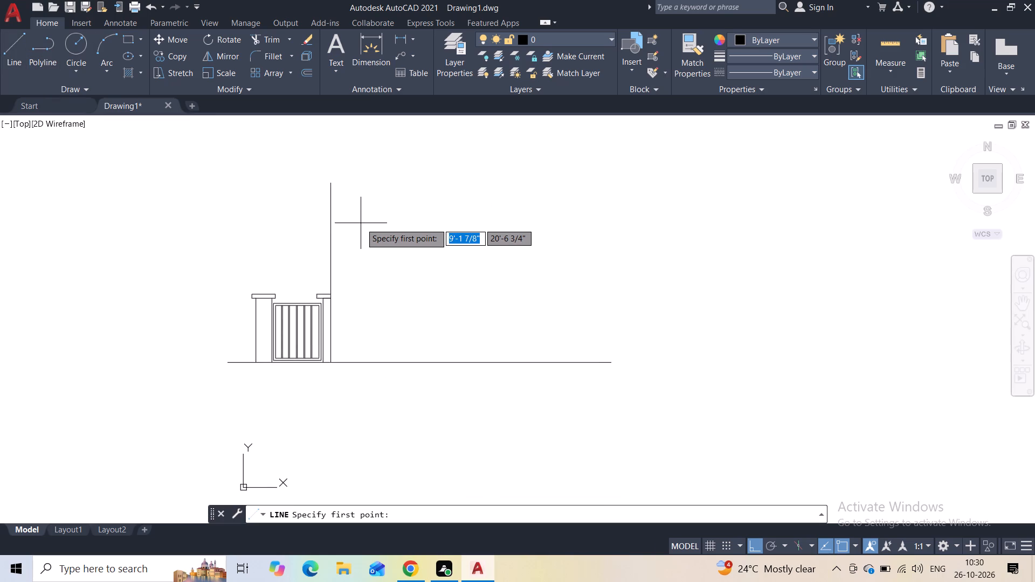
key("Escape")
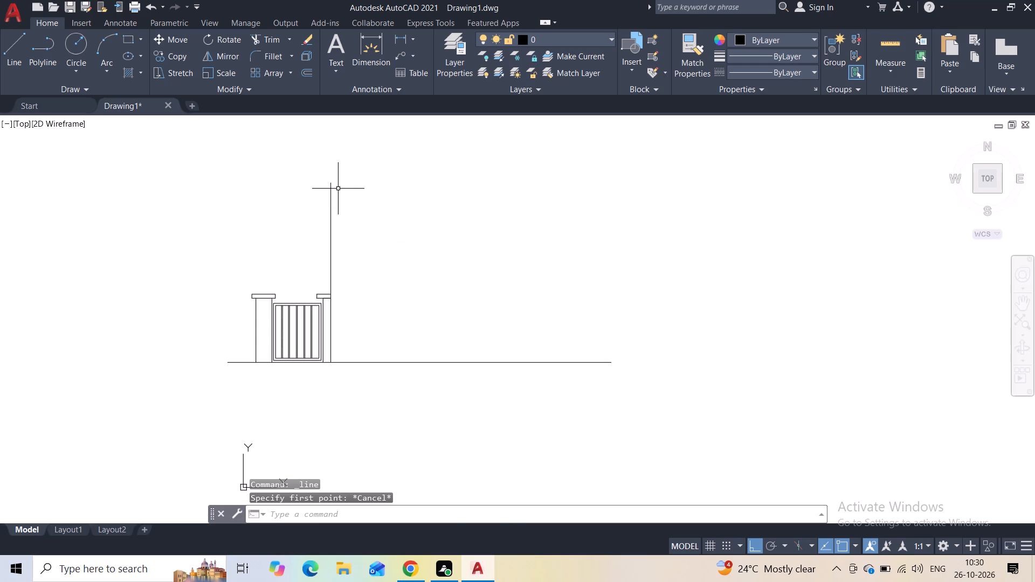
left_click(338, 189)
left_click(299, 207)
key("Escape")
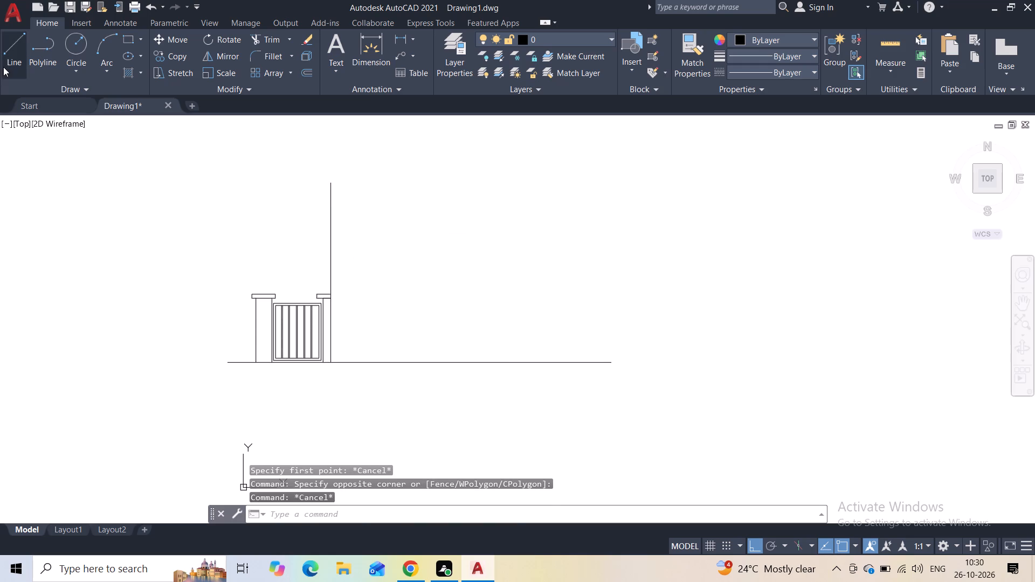
Draw a 12' vertical line up from the base line at the right post's outer side, continuing horizontally about 4' to the right.
left_click(3, 66)
scroll(343, 356, "up", 2)
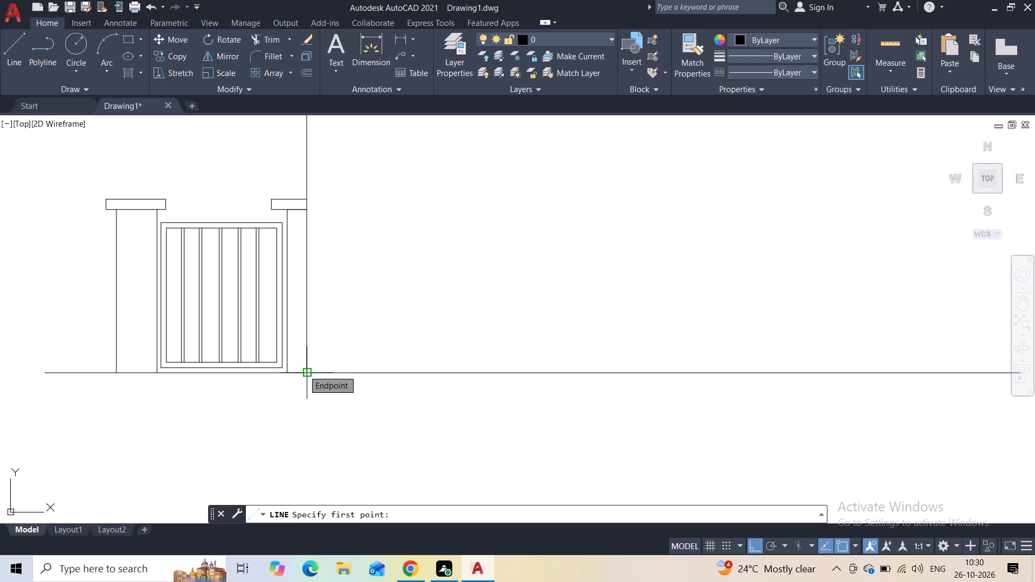
left_click(303, 370)
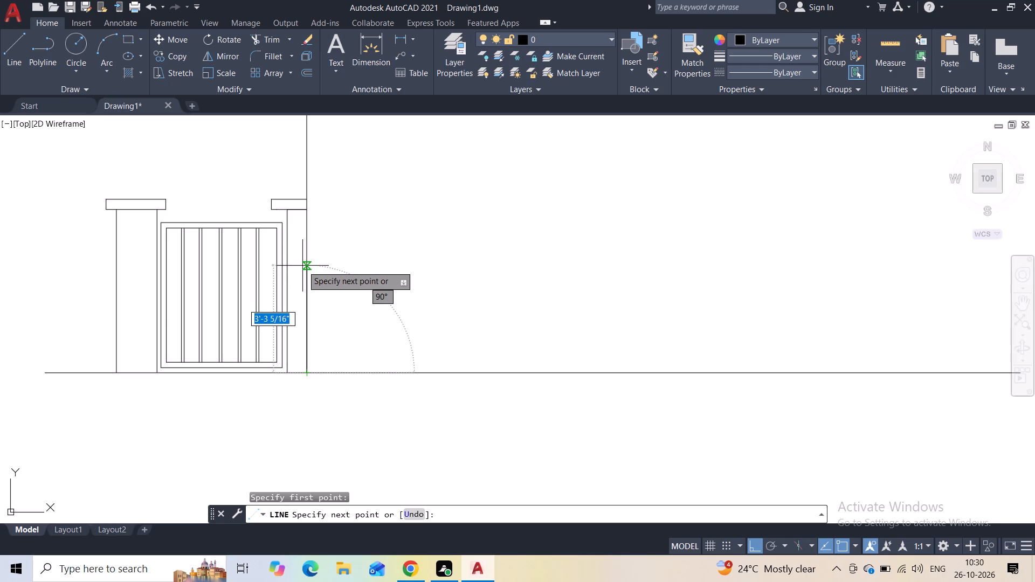
type("12'")
key("Return")
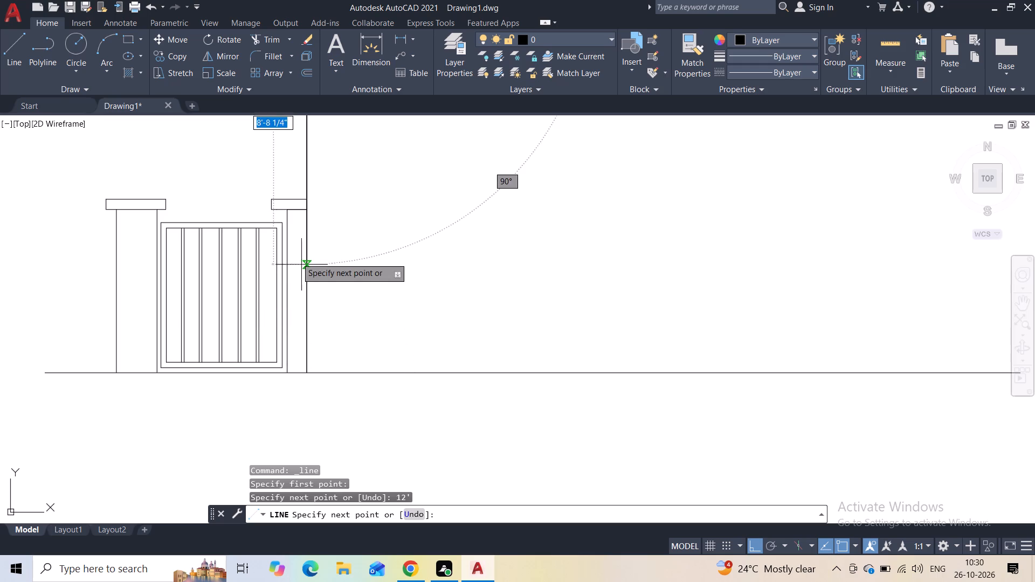
middle_click_drag(348, 183, 326, 356)
scroll(322, 324, "down", 3)
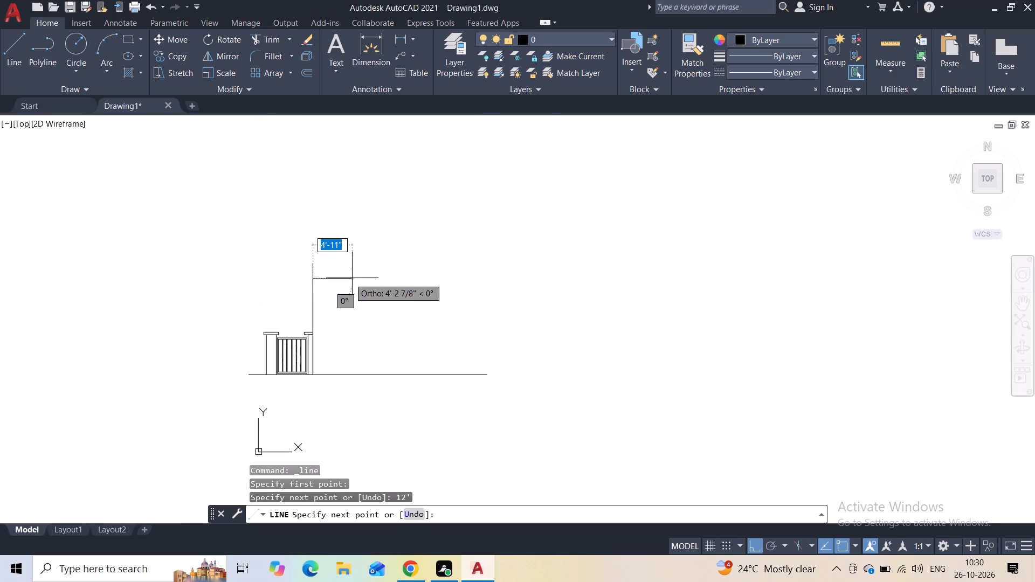
scroll(343, 278, "up", 4)
left_click(343, 278)
key("Escape")
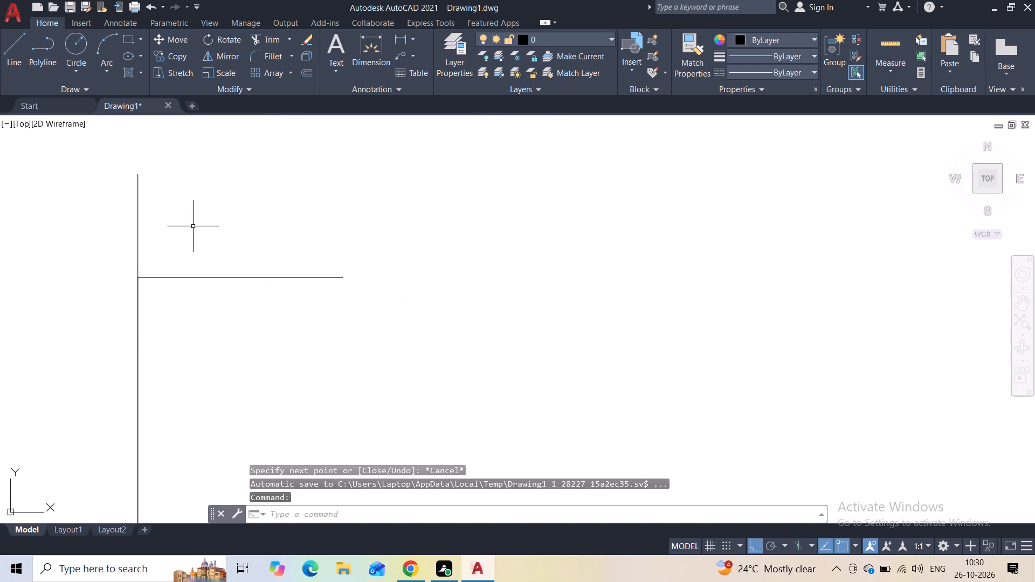
Delete the 14' vertical line that extends above the new horizontal line.
left_click(164, 221)
left_click(125, 226)
key("Delete")
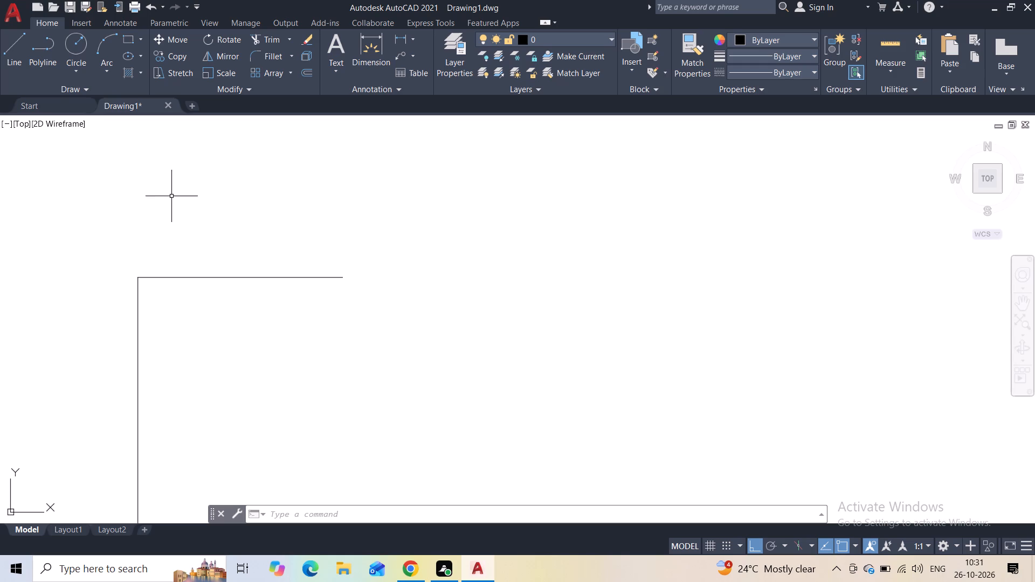
Draw two vertical lines from the tall structure's top line down to the base line, the second near the top line's free end.
scroll(201, 265, "down", 2)
middle_click_drag(208, 292, 202, 247)
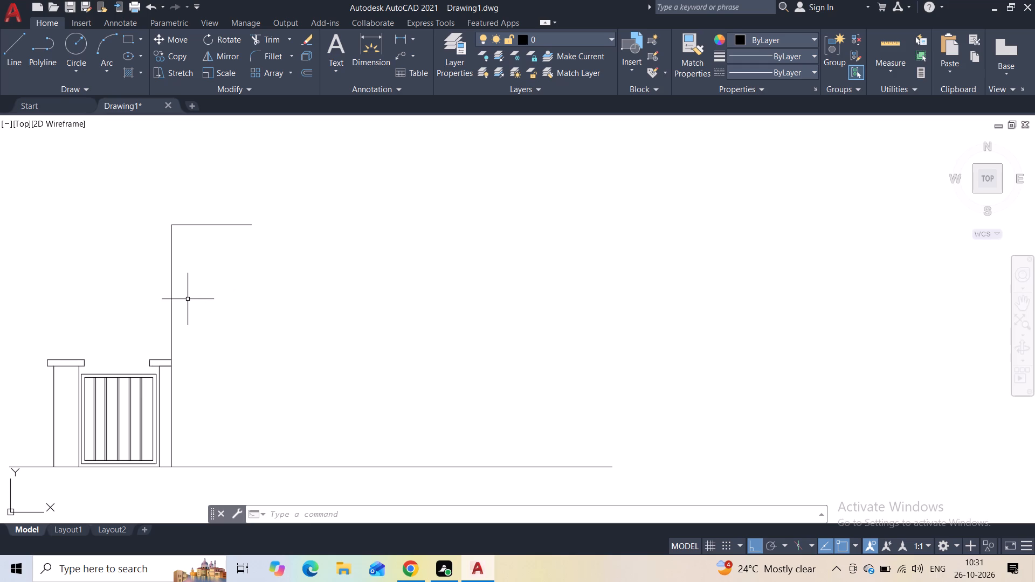
middle_click_drag(189, 295, 228, 245)
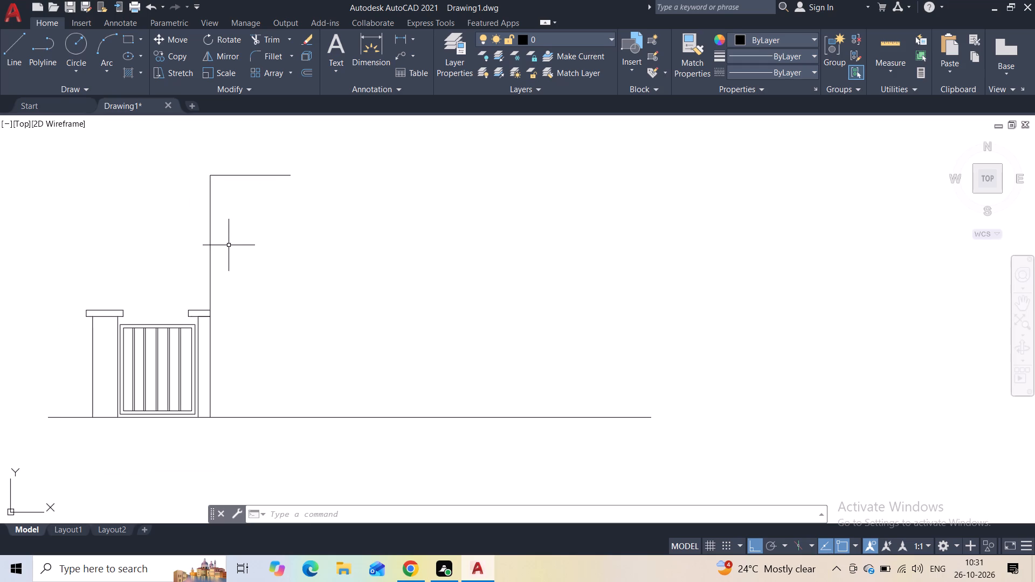
left_click(12, 55)
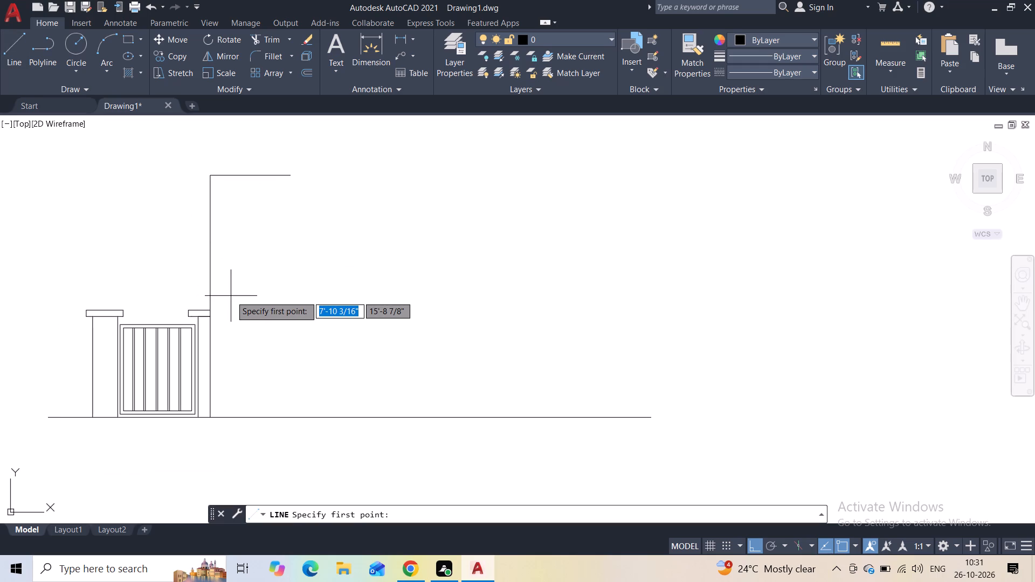
left_click(240, 179)
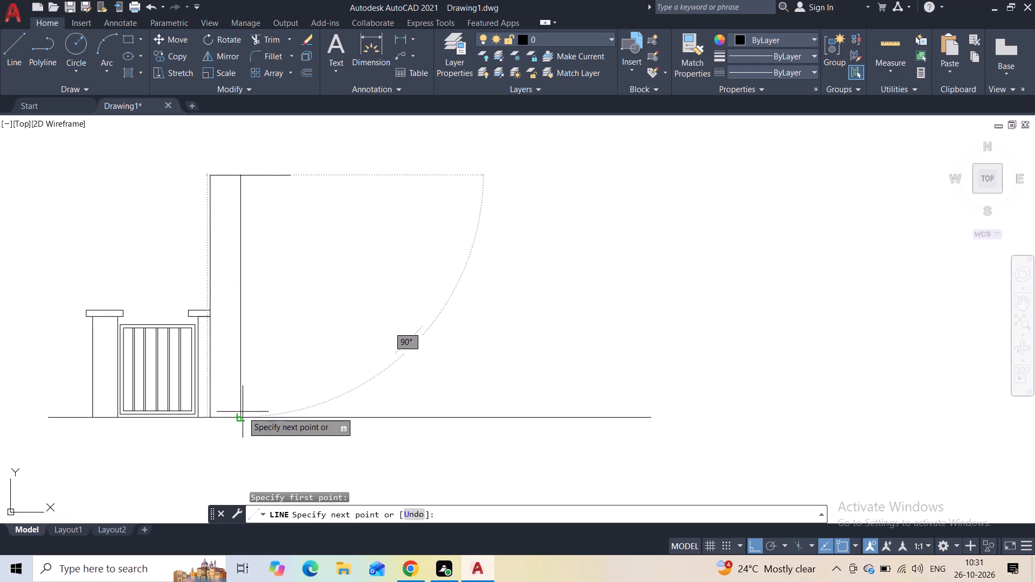
left_click(243, 412)
key("Escape")
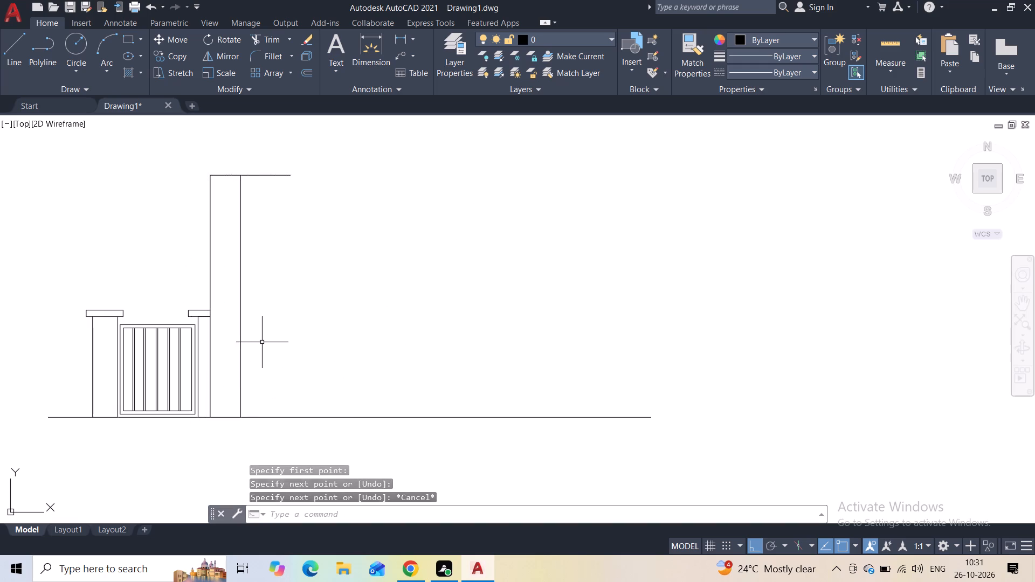
key("space")
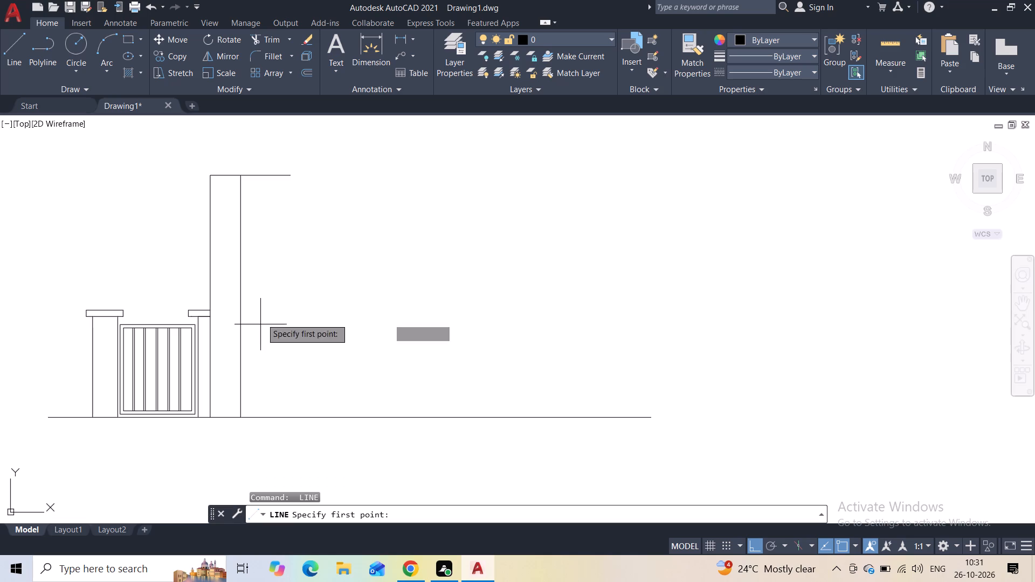
left_click(275, 177)
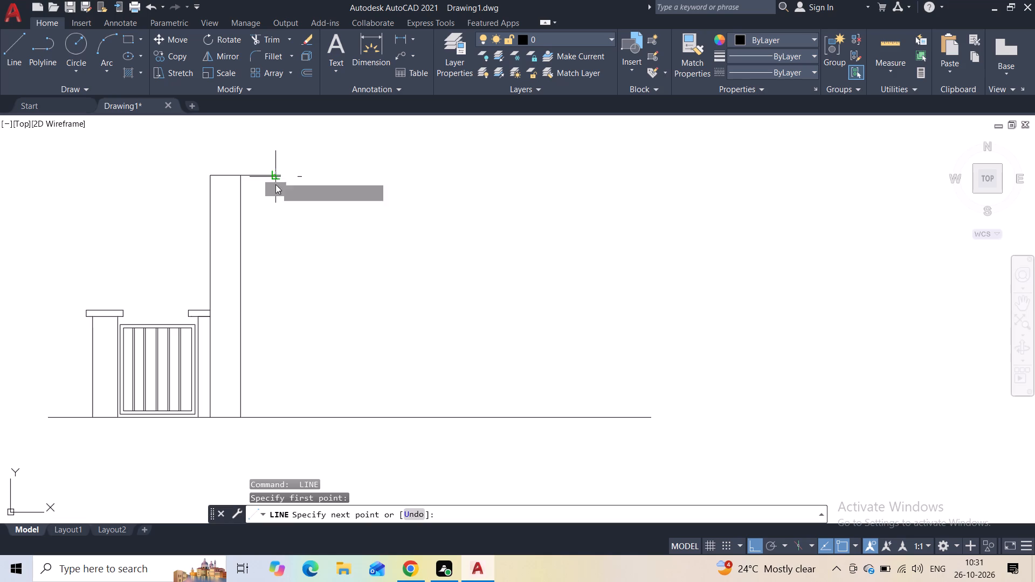
left_click(278, 415)
key("Escape")
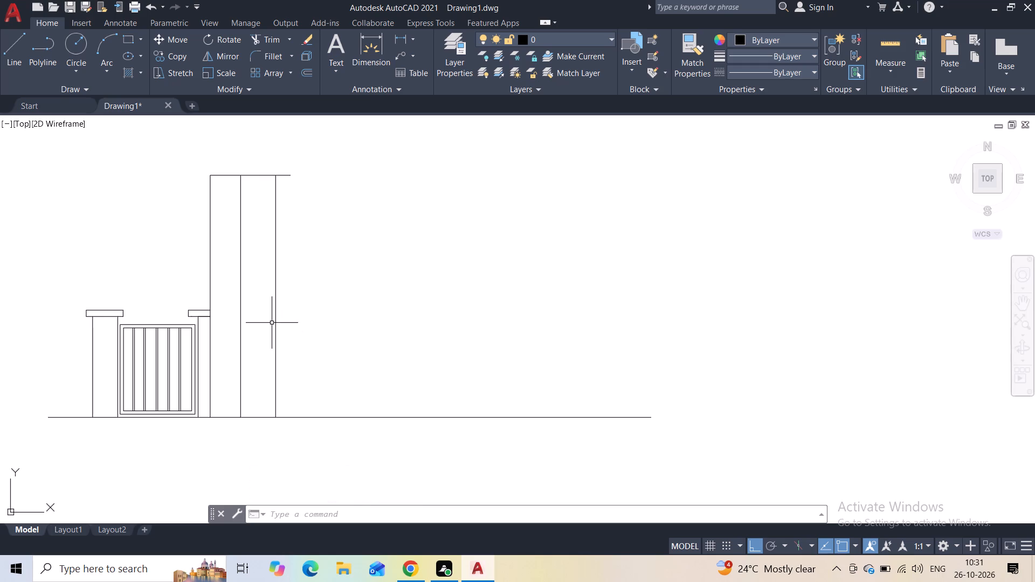
Draw a low horizontal line above the base line, from the right post's inner edge to the tall structure's outermost vertical.
middle_click_drag(264, 342, 259, 331)
scroll(259, 323, "up", 1)
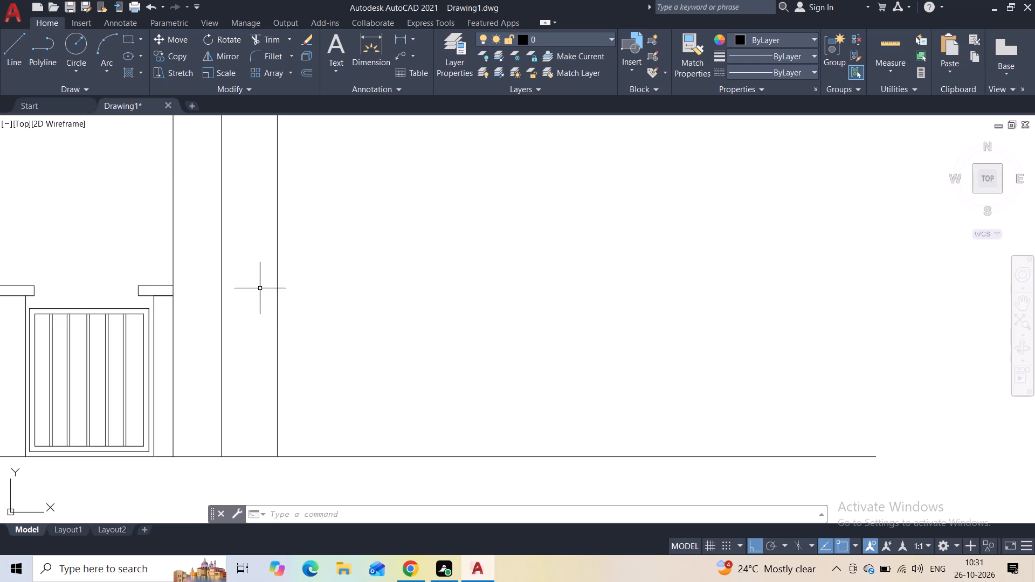
middle_click_drag(256, 269, 254, 290)
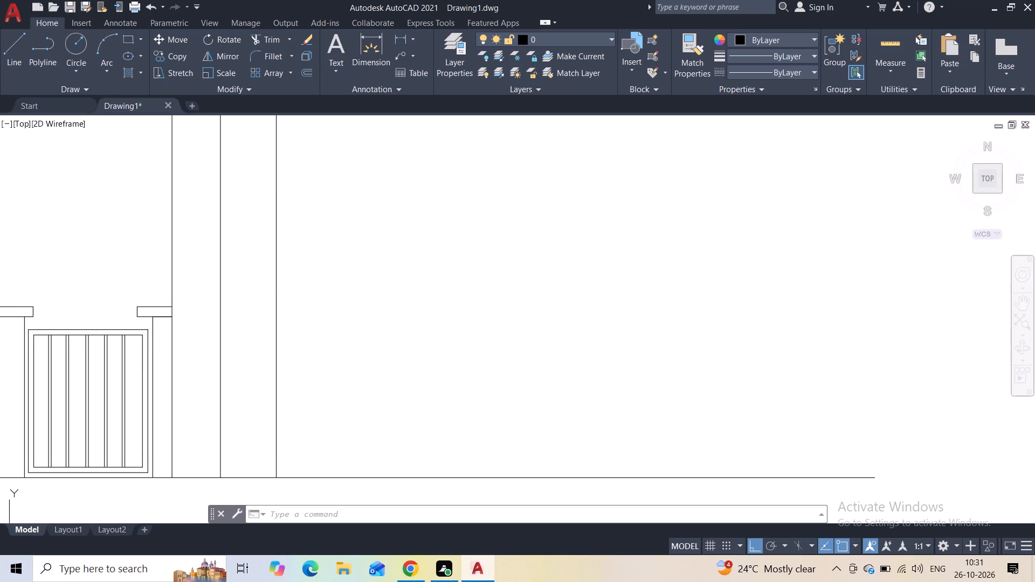
left_click(20, 64)
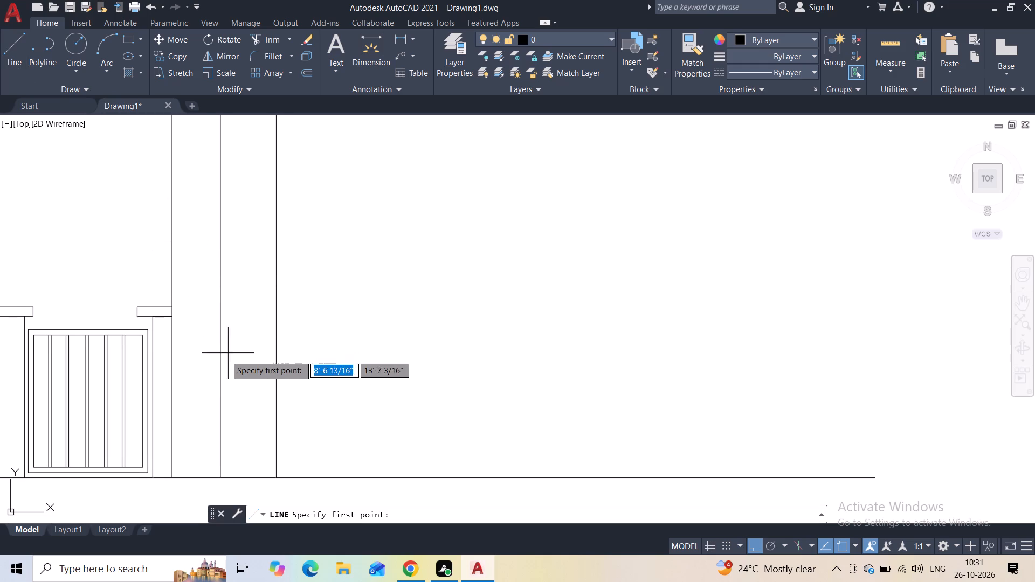
middle_click_drag(204, 364, 204, 329)
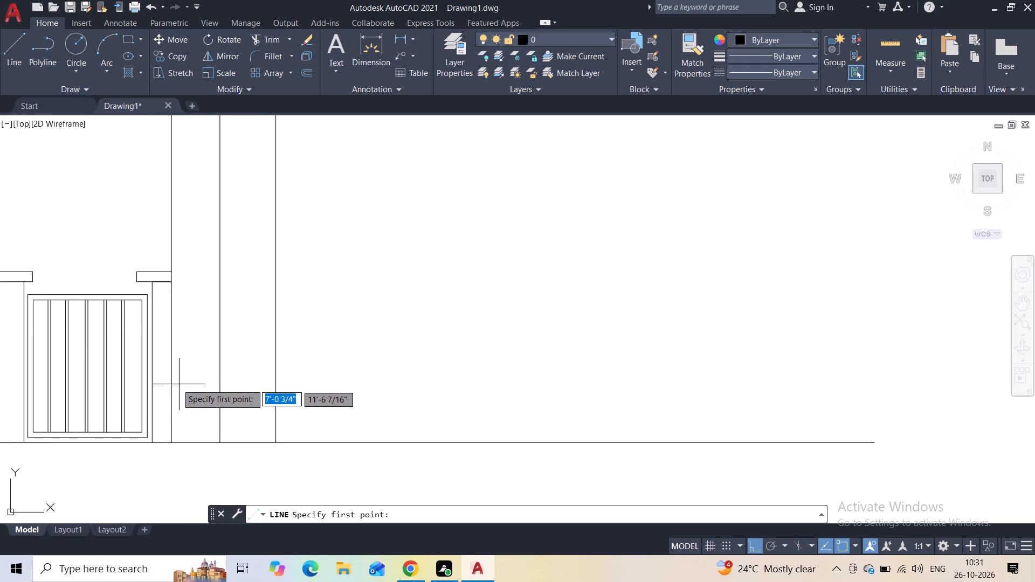
left_click(155, 404)
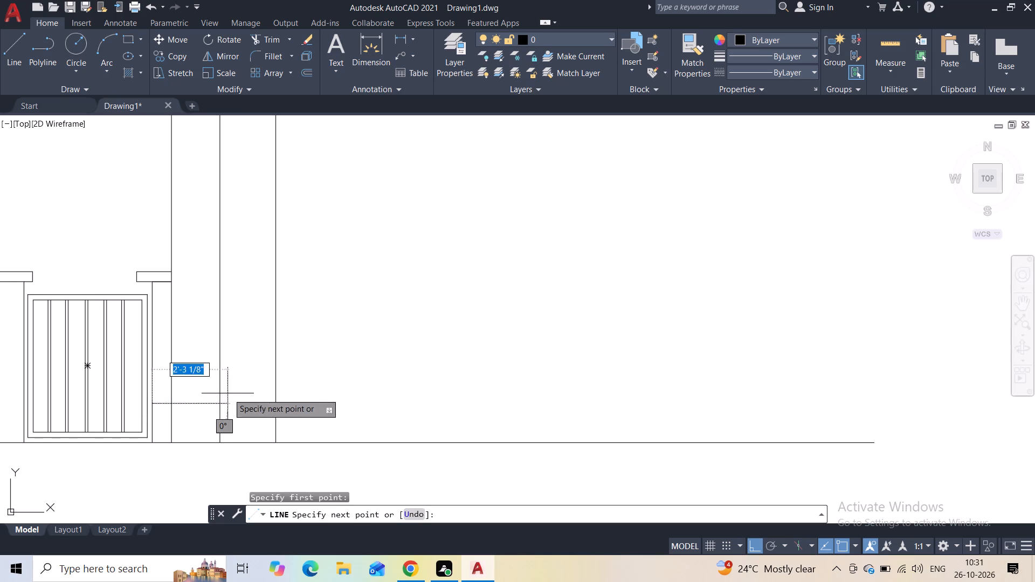
left_click(275, 404)
key("Escape")
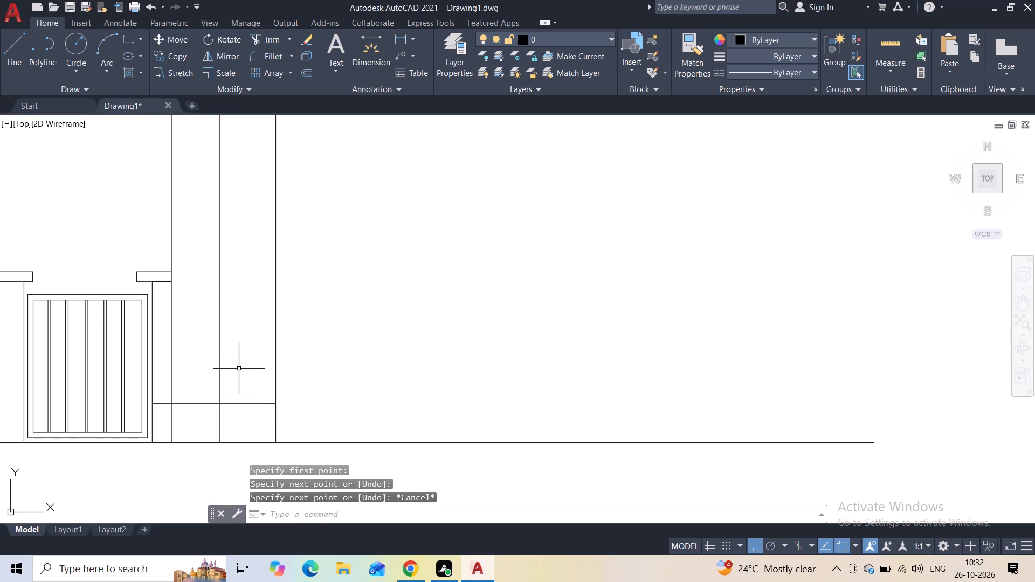
Draw a rectangle about 17'-4" wide and 8'-7" high from the tall structure's outer vertical down to the base line.
scroll(239, 369, "down", 2)
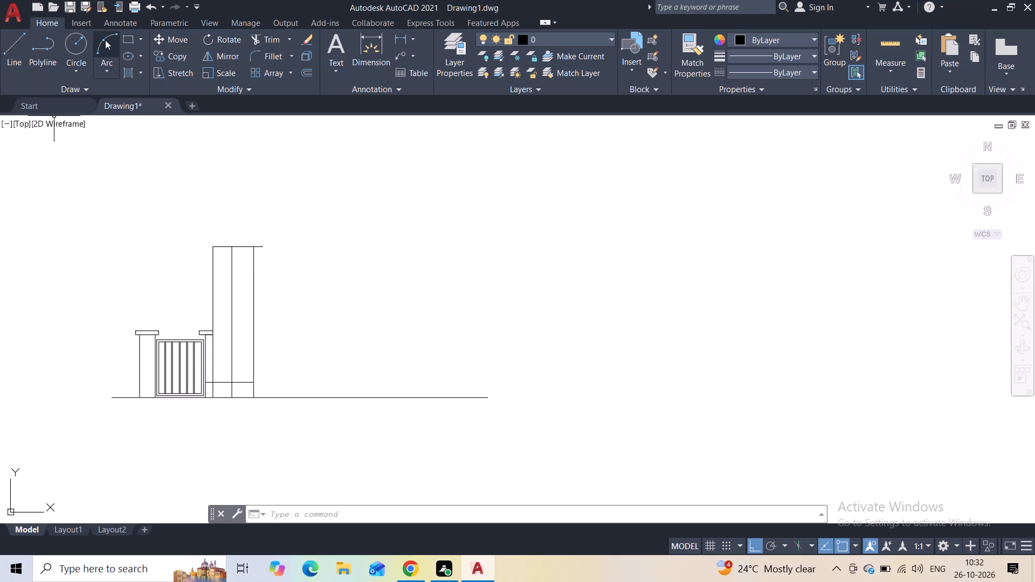
left_click(123, 40)
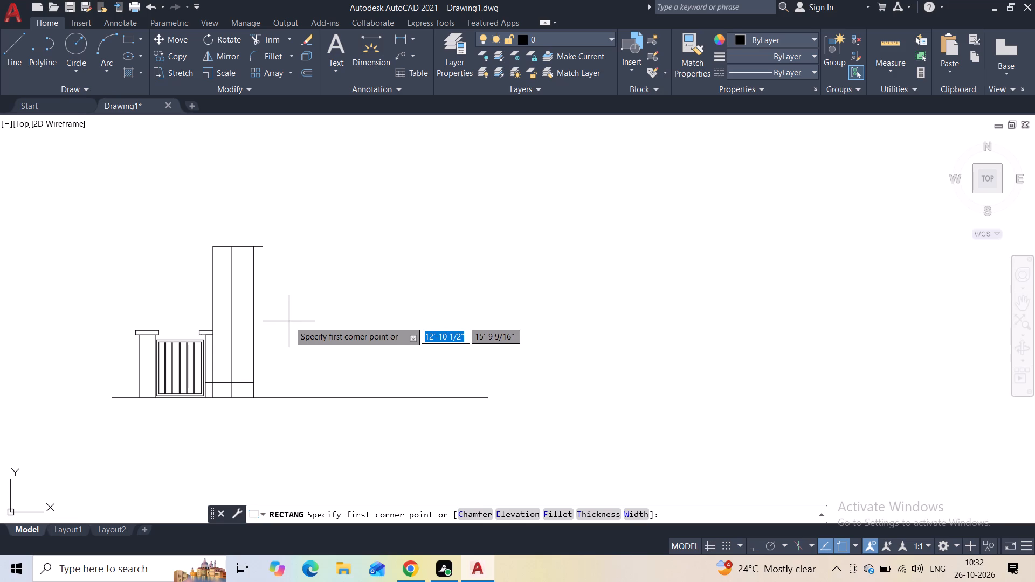
scroll(289, 321, "up", 1)
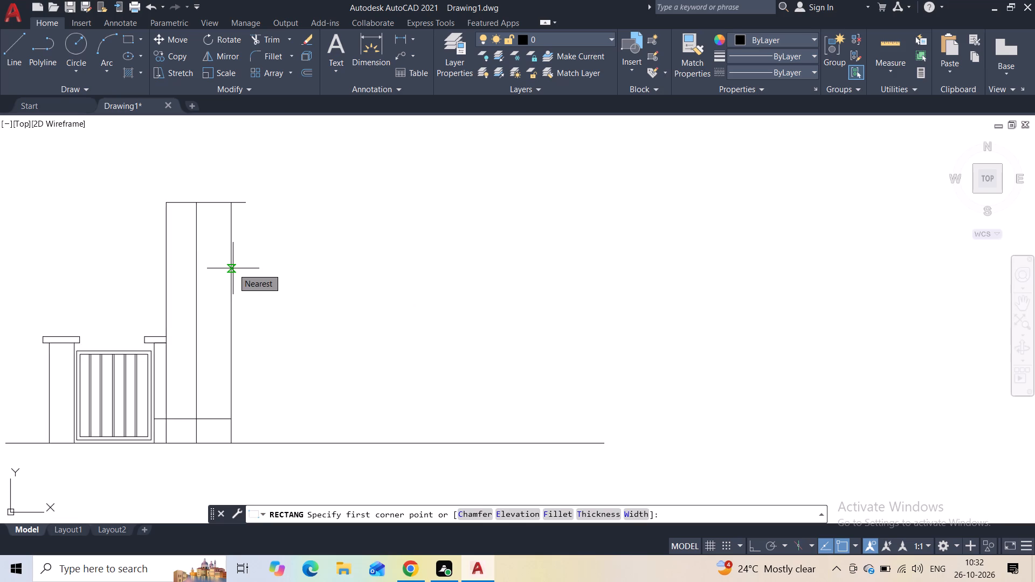
left_click(233, 267)
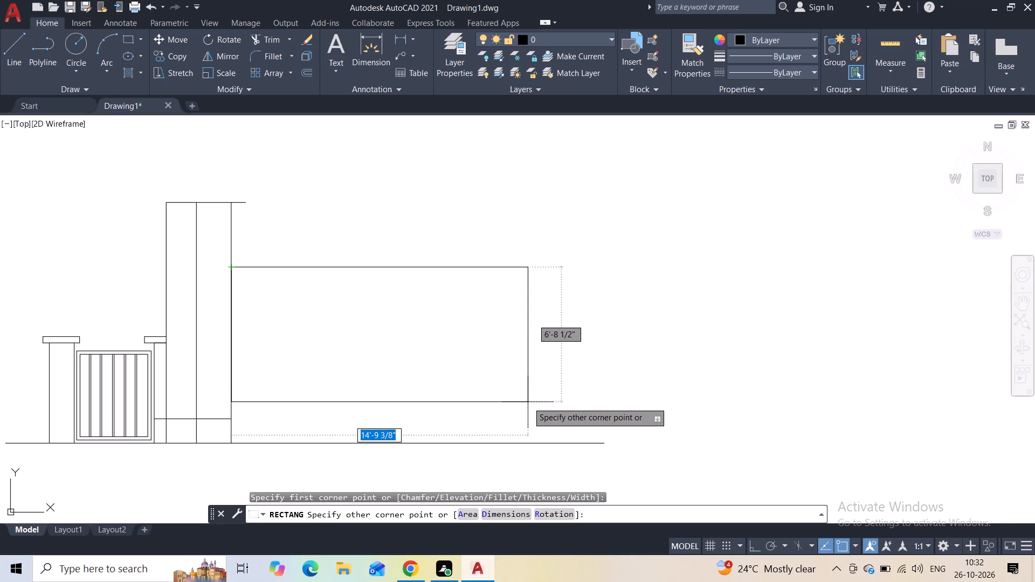
left_click(581, 444)
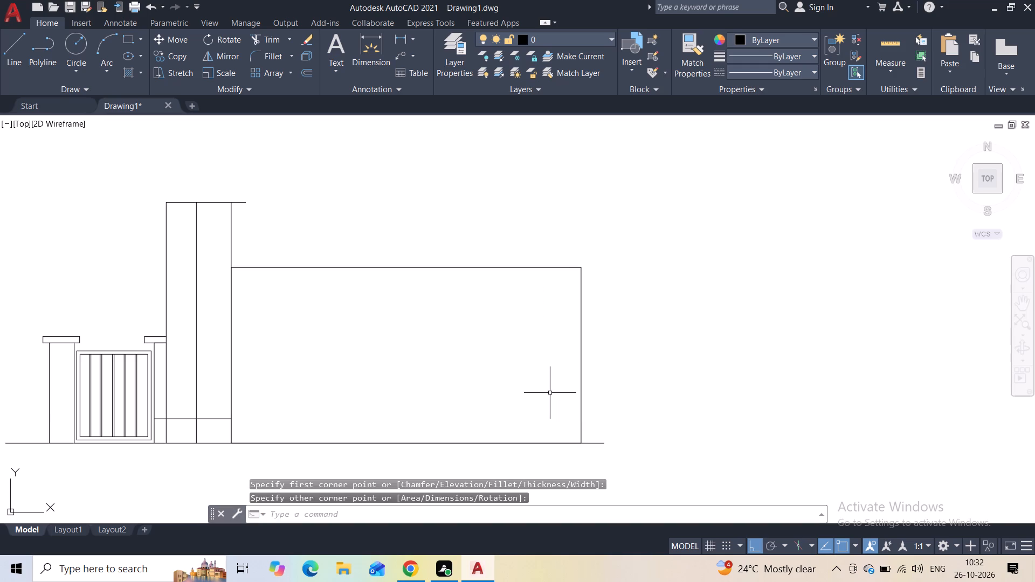
Draw a 12' vertical line up from the right end of the base line.
scroll(544, 377, "down", 1)
middle_click_drag(544, 377, 453, 355)
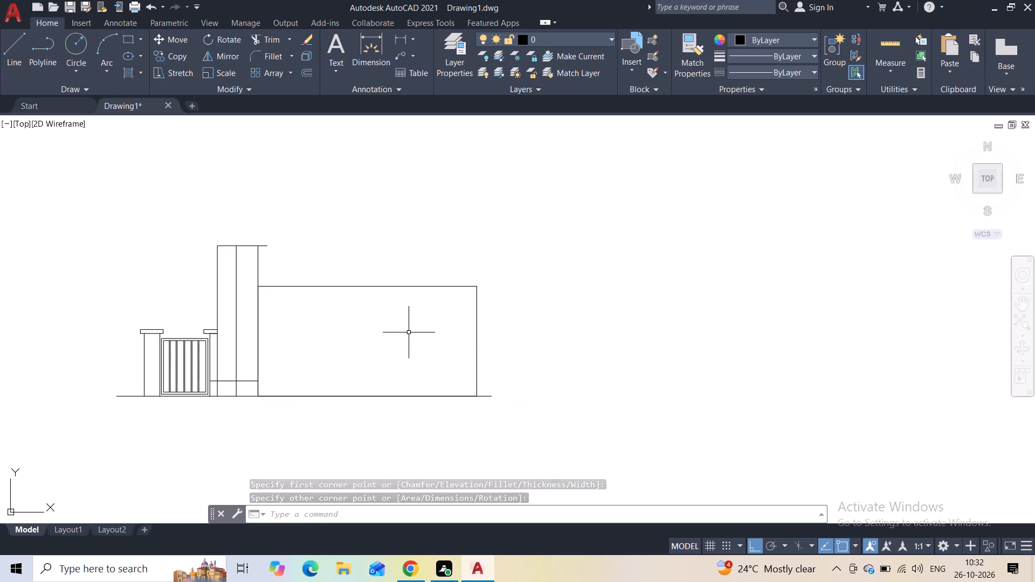
left_click(17, 61)
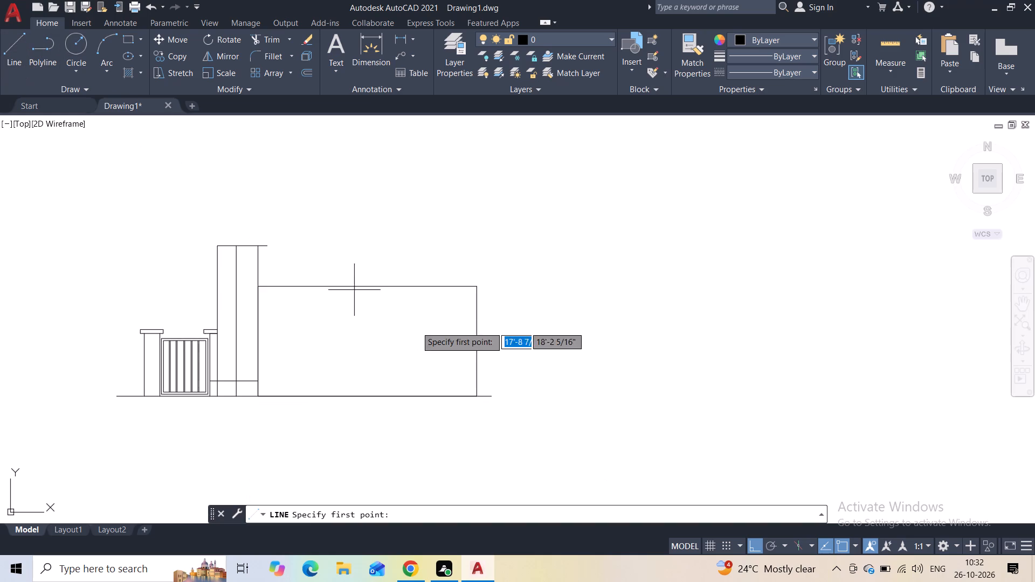
scroll(423, 334, "up", 2)
middle_click_drag(480, 339, 353, 222)
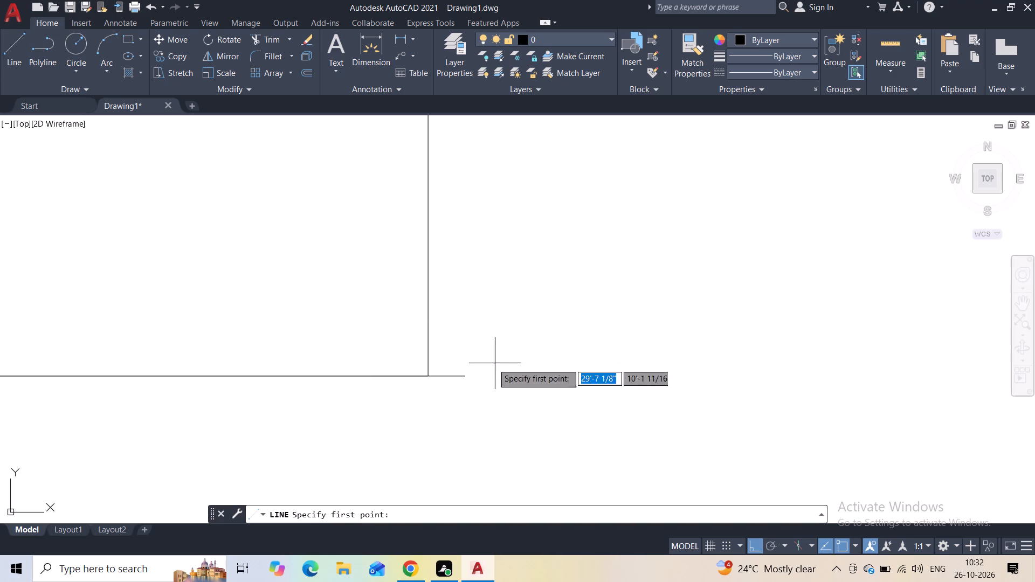
left_click(463, 373)
middle_click_drag(470, 219, 457, 418)
scroll(453, 369, "down", 2)
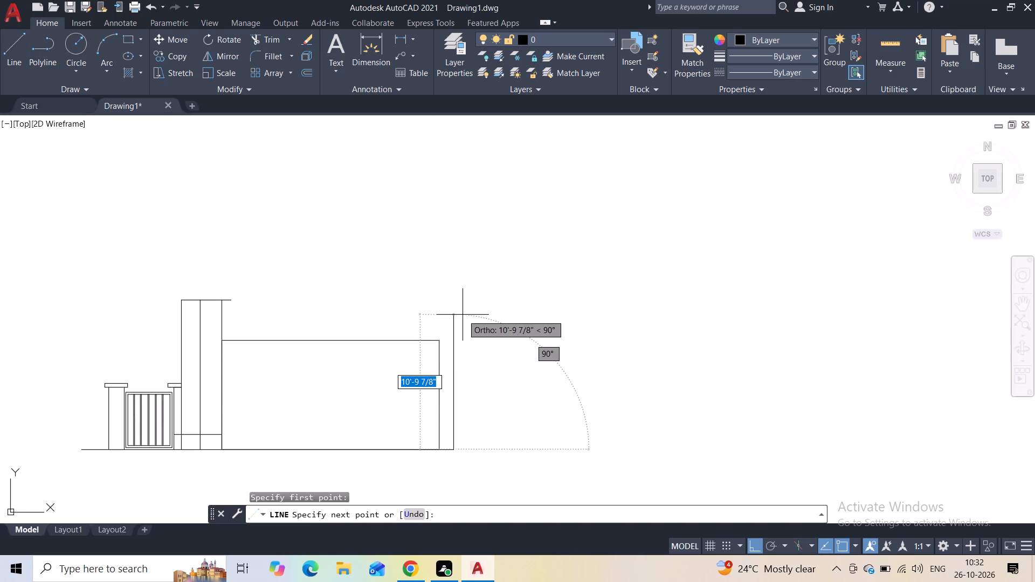
type("12'")
key("Return")
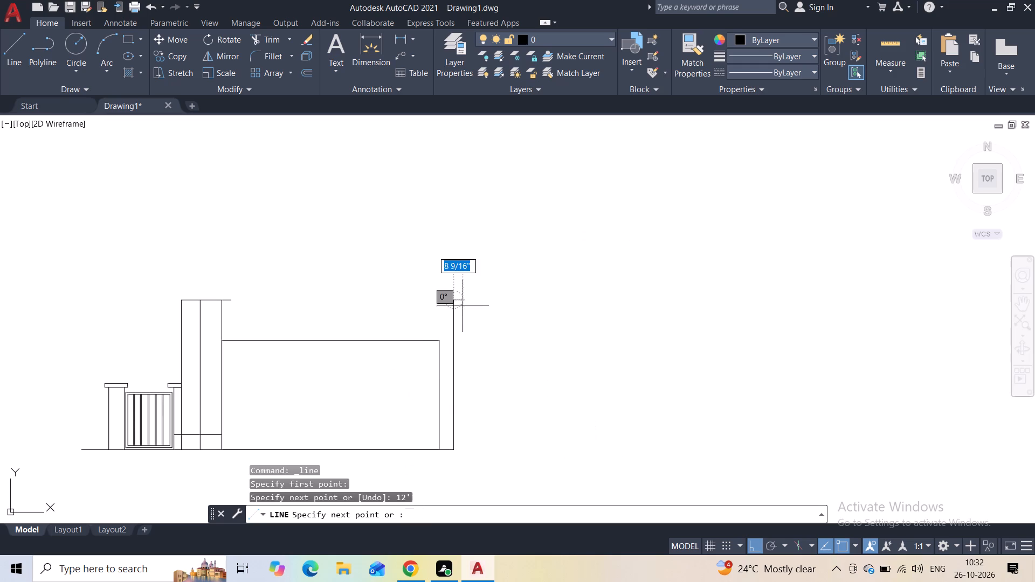
key("Escape")
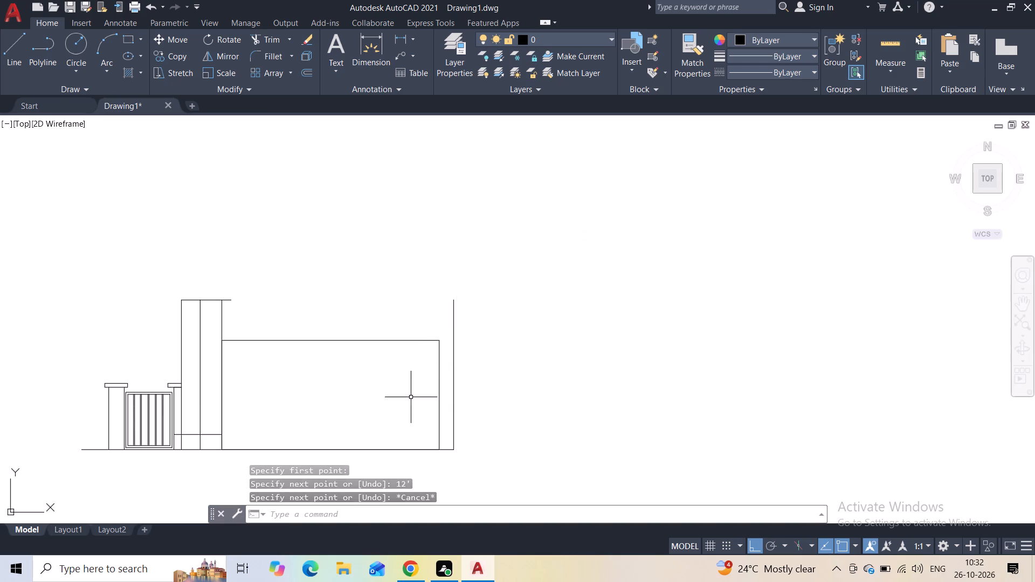
Stretch the large rectangle's right side slightly inward, away from the 12' end line.
middle_click_drag(410, 399, 438, 337)
scroll(438, 337, "up", 2)
left_click(505, 332)
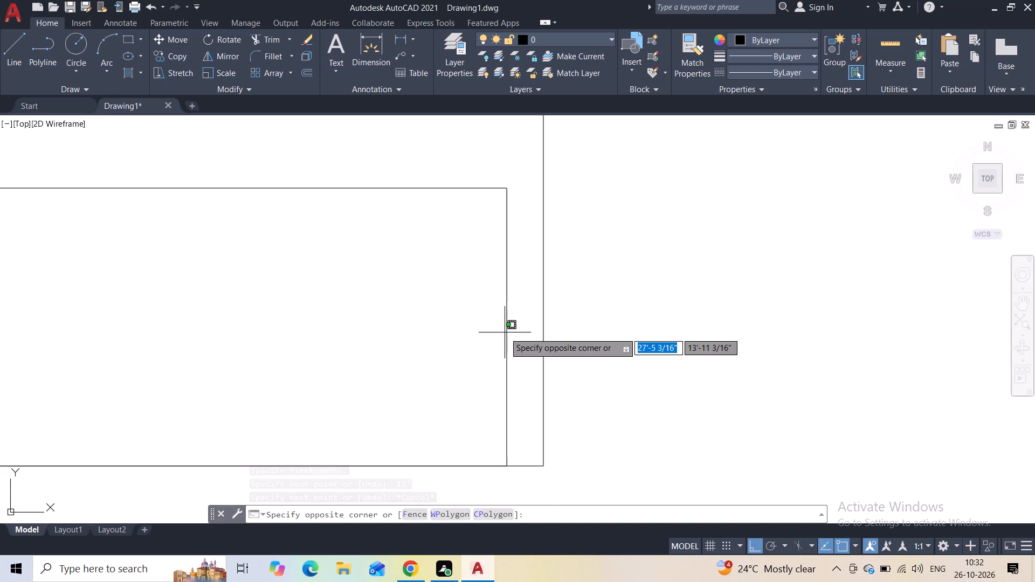
left_click(505, 332)
left_click(513, 324)
left_click(512, 327)
left_click(505, 333)
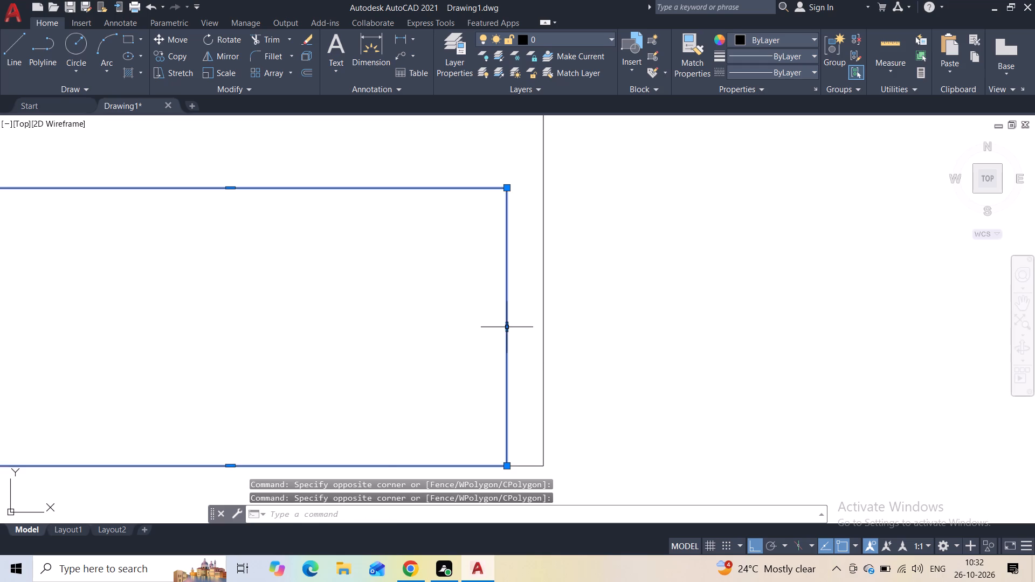
left_click(509, 328)
left_click(492, 333)
key("Escape")
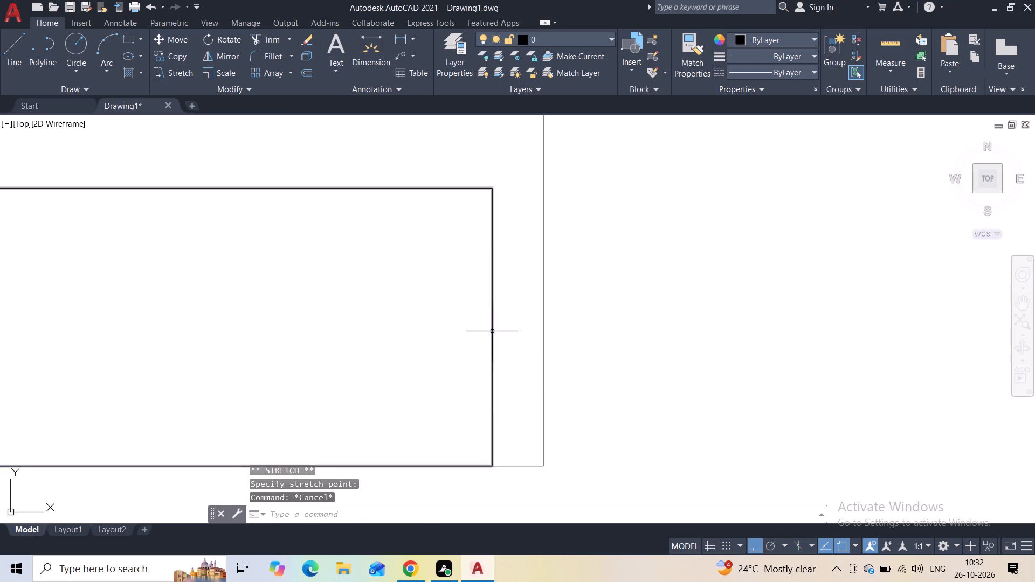
Offset the large rectangle 2" inward.
scroll(492, 331, "down", 2)
middle_click_drag(454, 346, 474, 328)
left_click(501, 252)
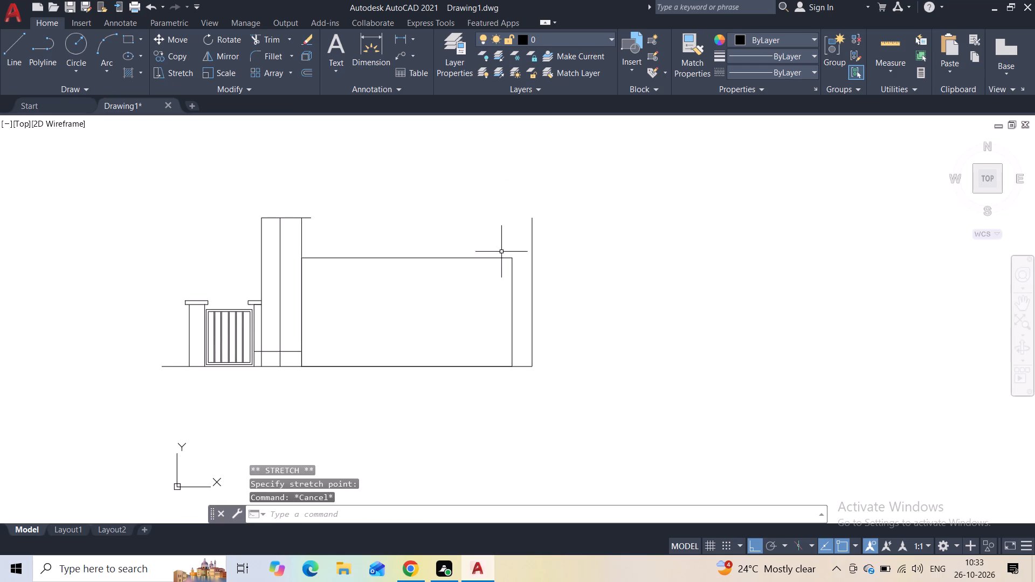
left_click(458, 302)
left_click(300, 73)
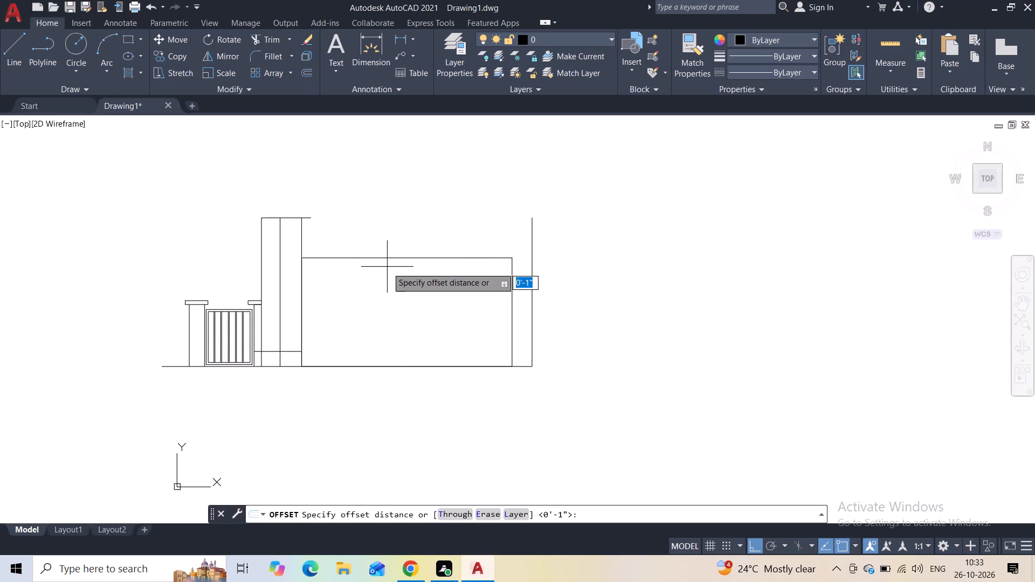
type("2\"")
key("Return")
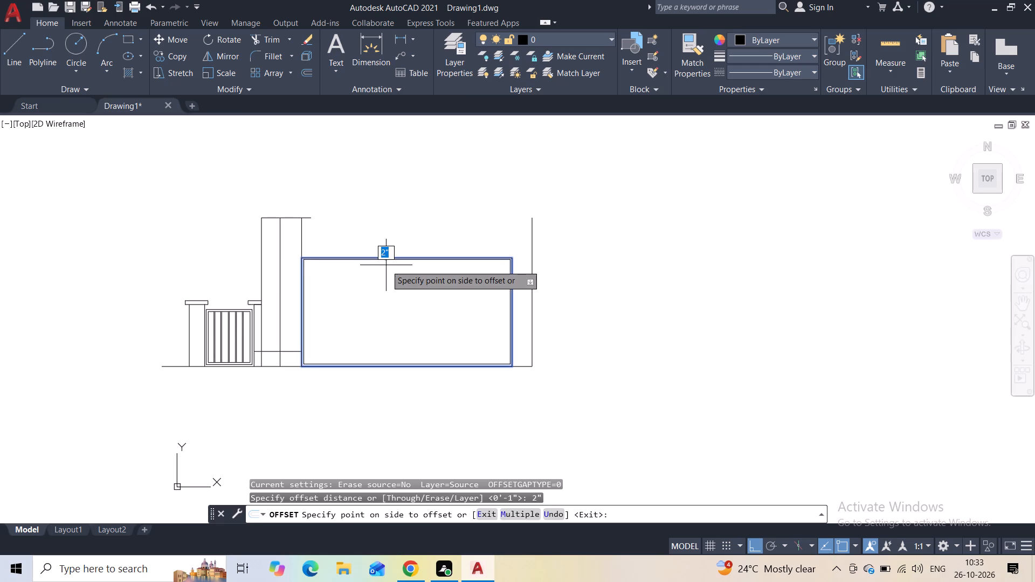
left_click(386, 265)
scroll(387, 265, "up", 1)
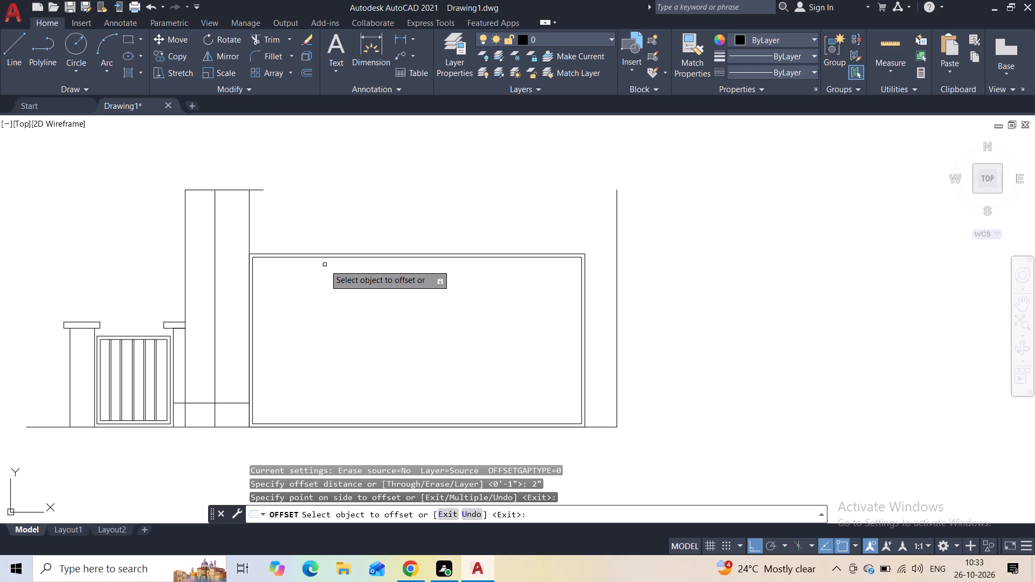
key("Escape")
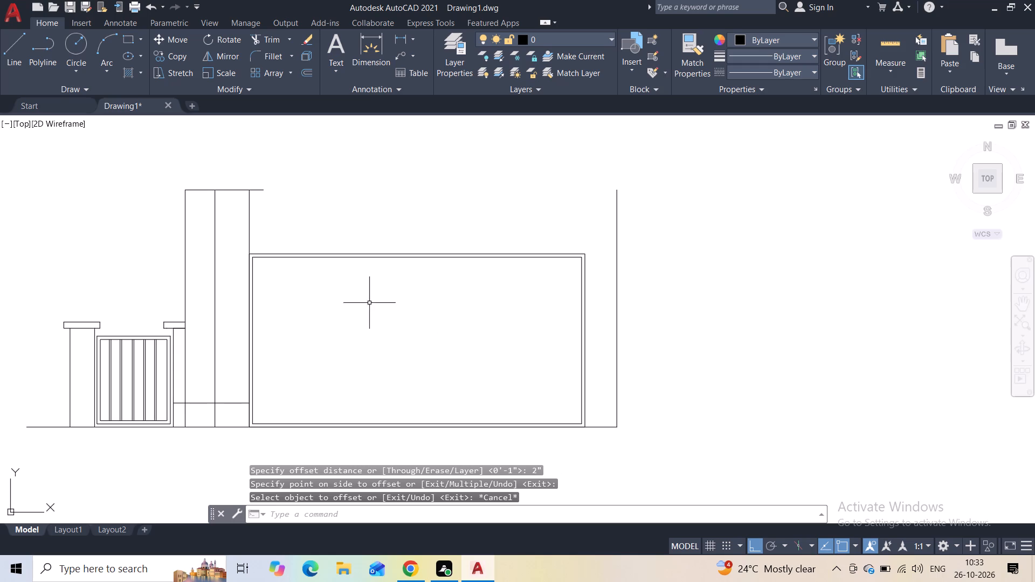
Draw a horizontal line between the inner frame's sides, about a quarter of the way down the large opening.
left_click(16, 58)
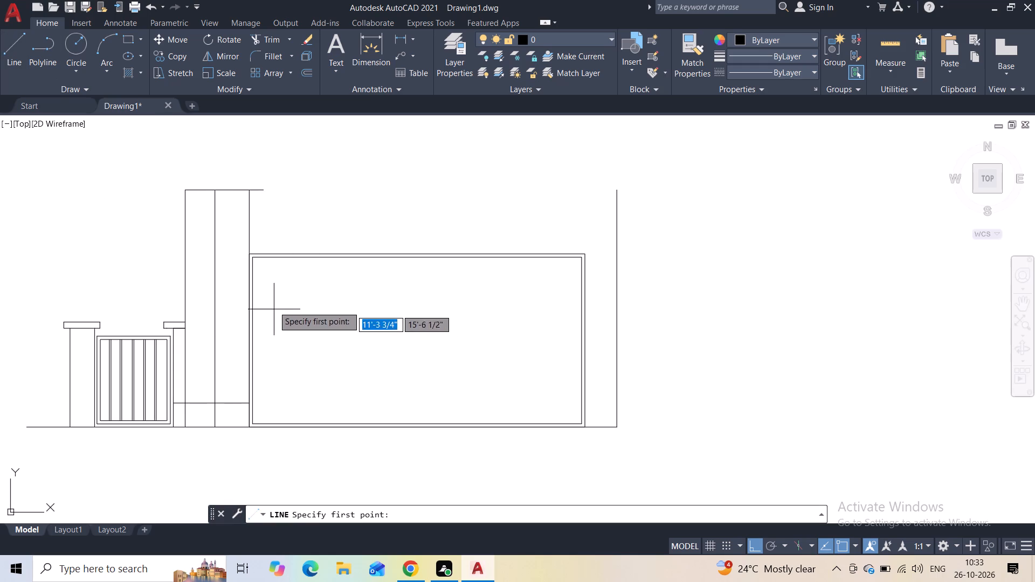
left_click(253, 299)
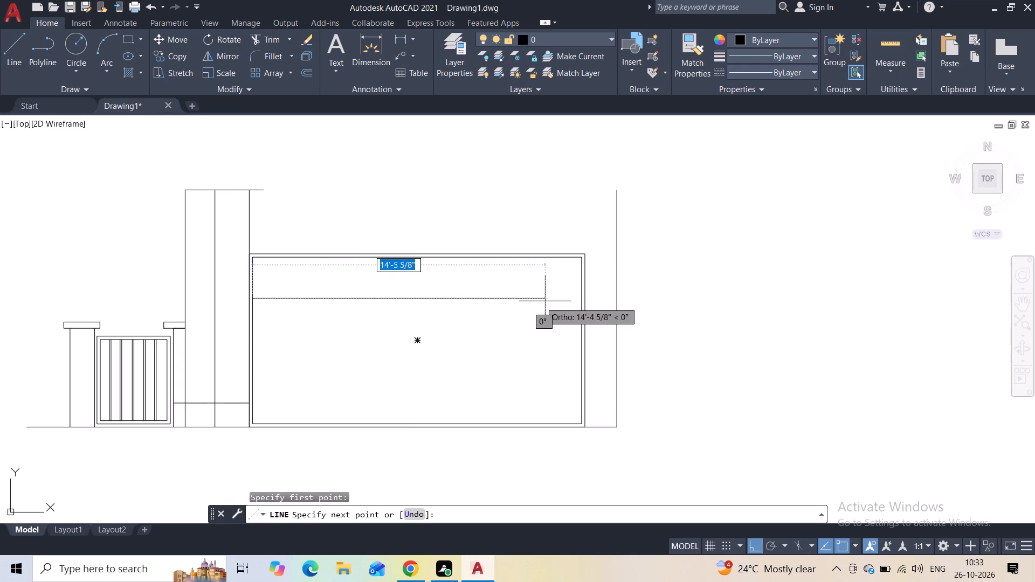
left_click(577, 299)
key("Escape")
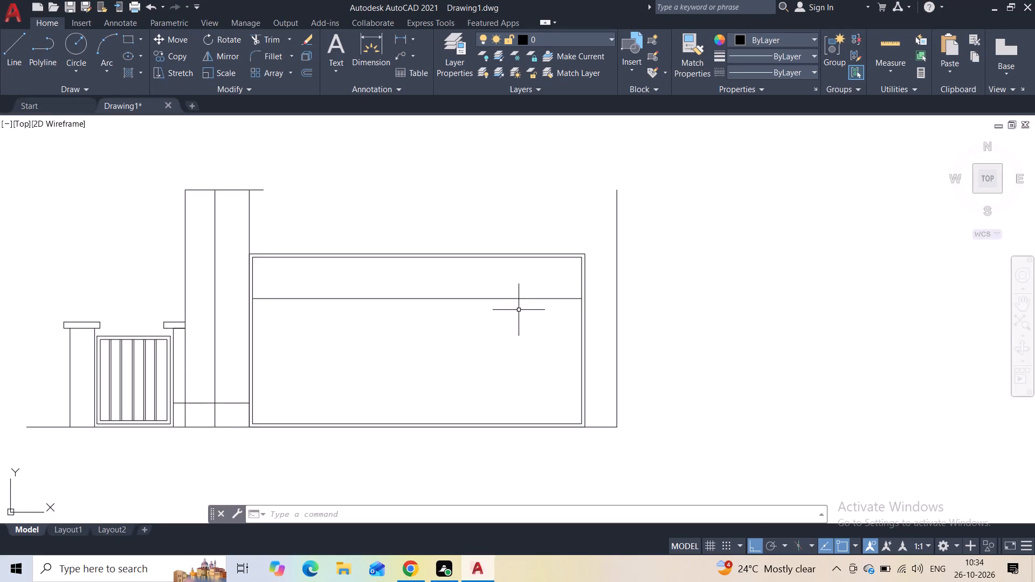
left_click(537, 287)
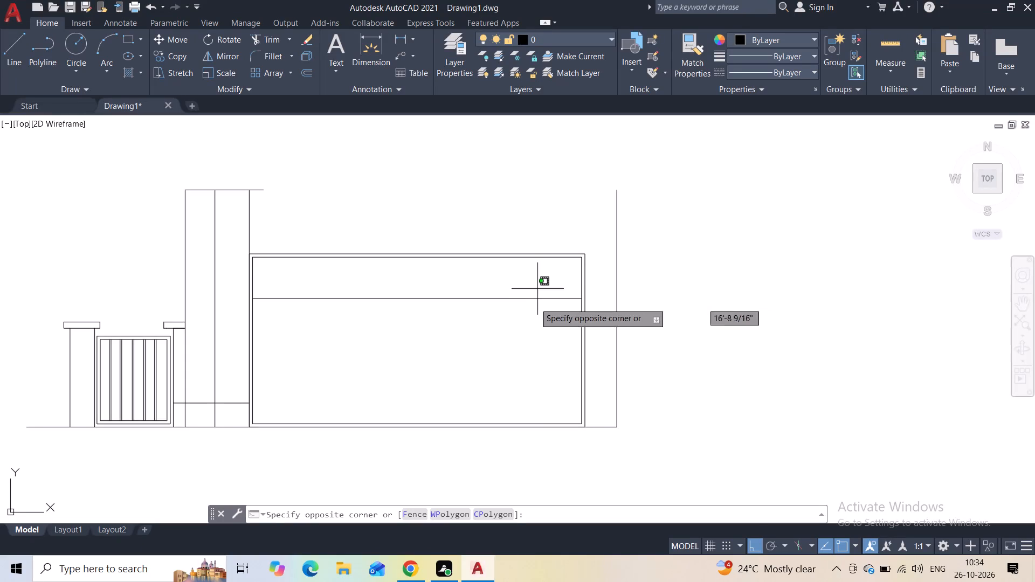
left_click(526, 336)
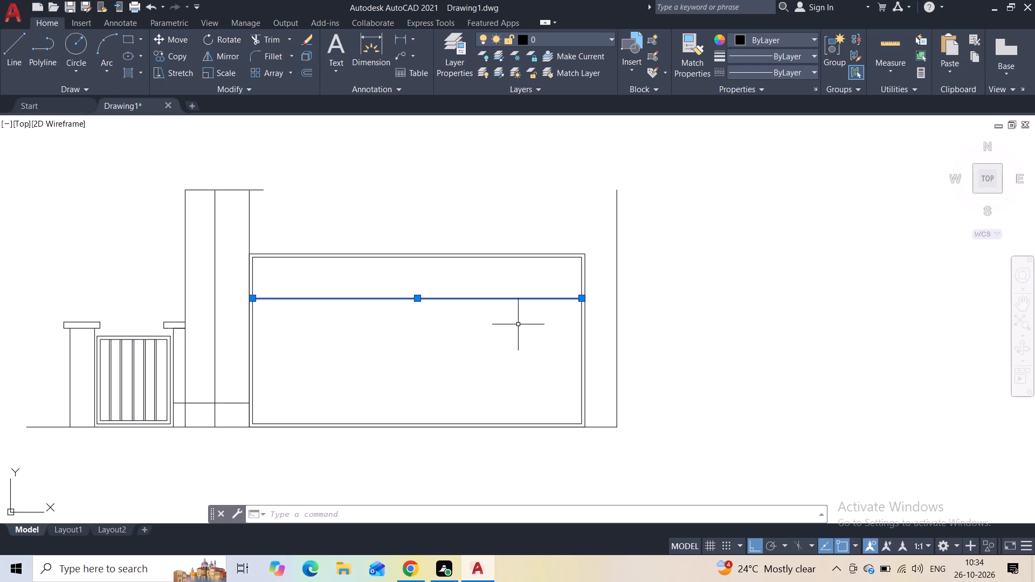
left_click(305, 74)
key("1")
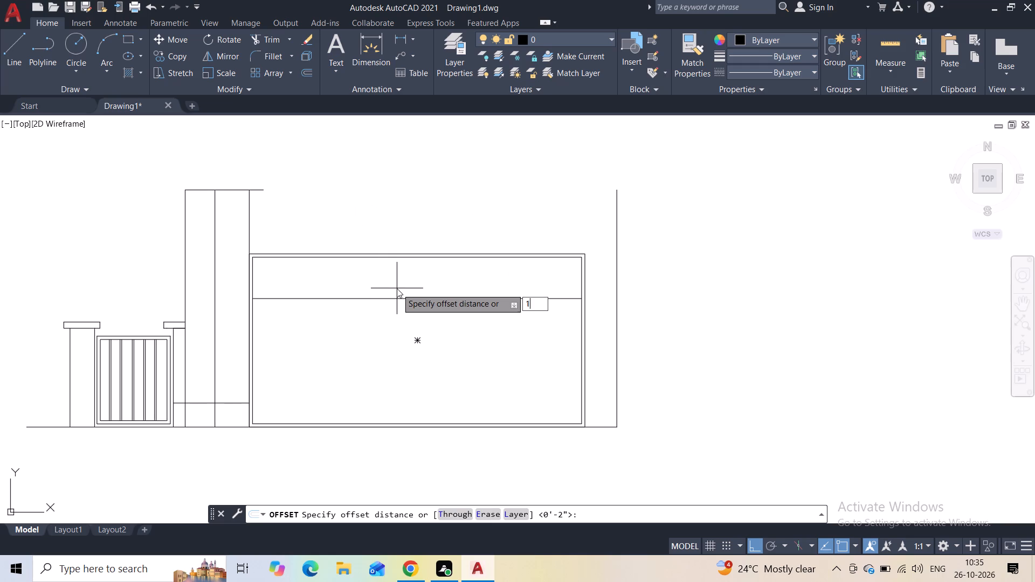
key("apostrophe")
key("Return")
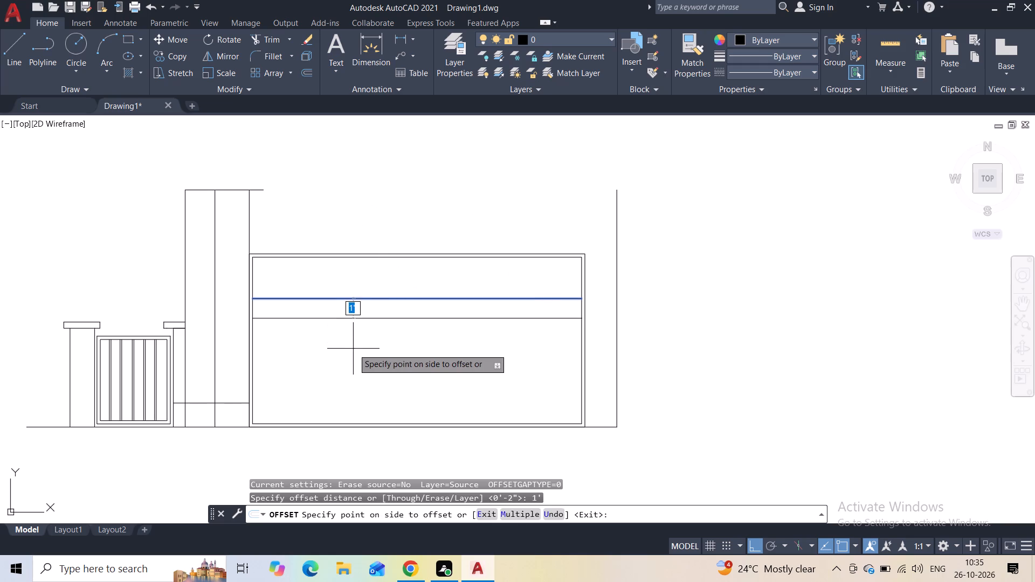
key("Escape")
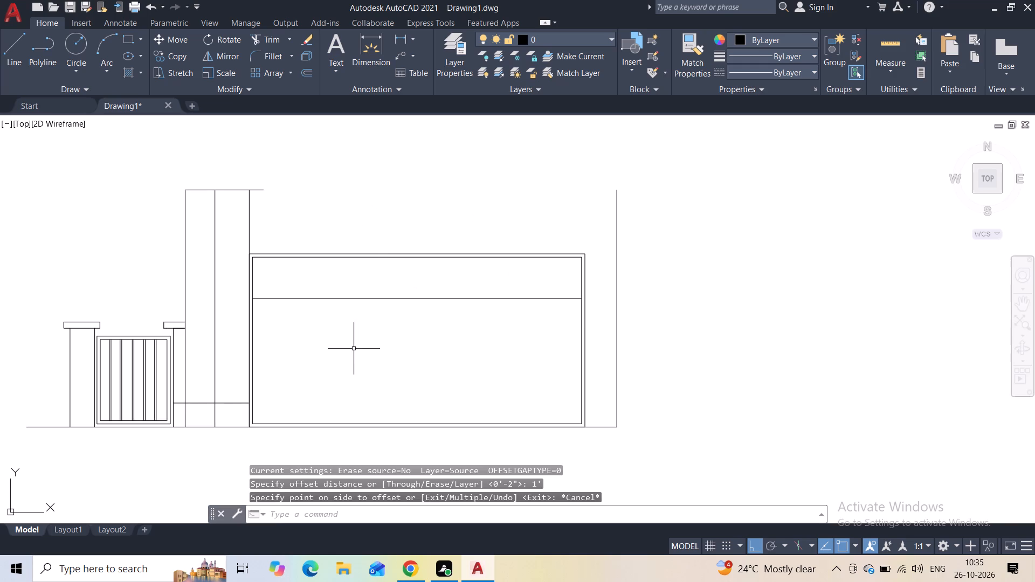
Offset the horizontal line 2' downward twice in succession to divide the large framed opening into four panels.
left_click(336, 289)
left_click(334, 315)
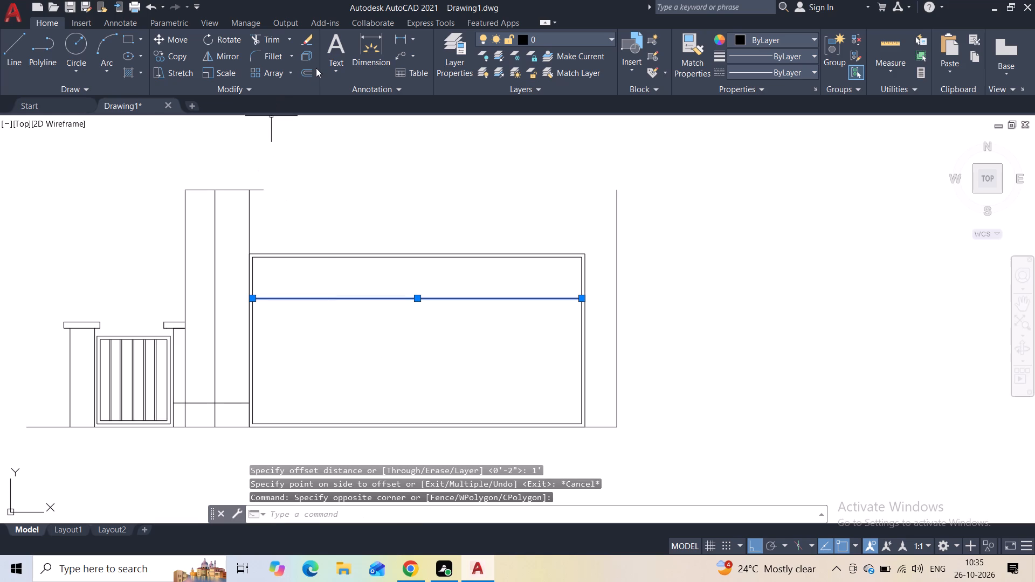
left_click(309, 72)
key("2")
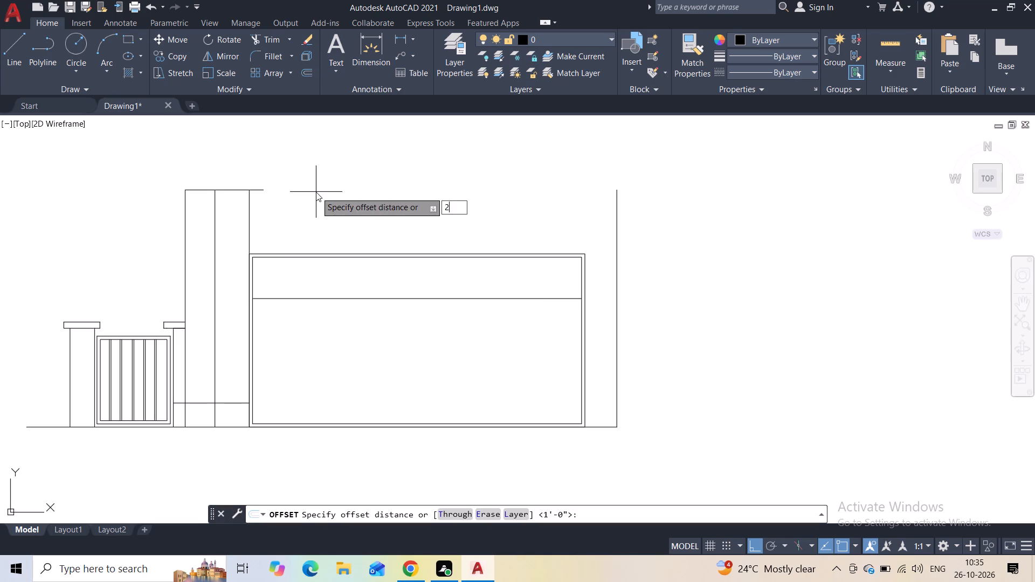
key("apostrophe")
key("Return")
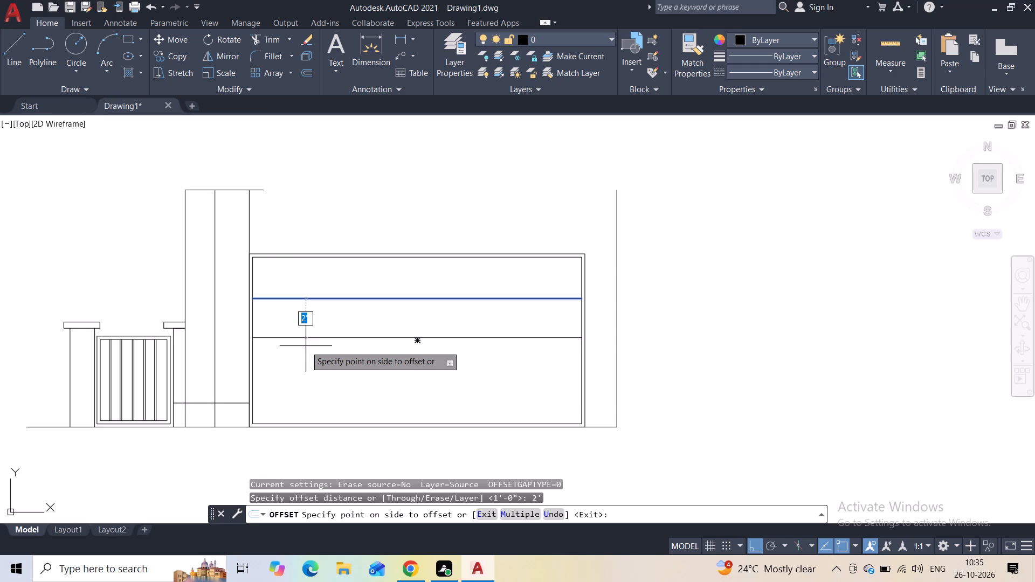
left_click(311, 354)
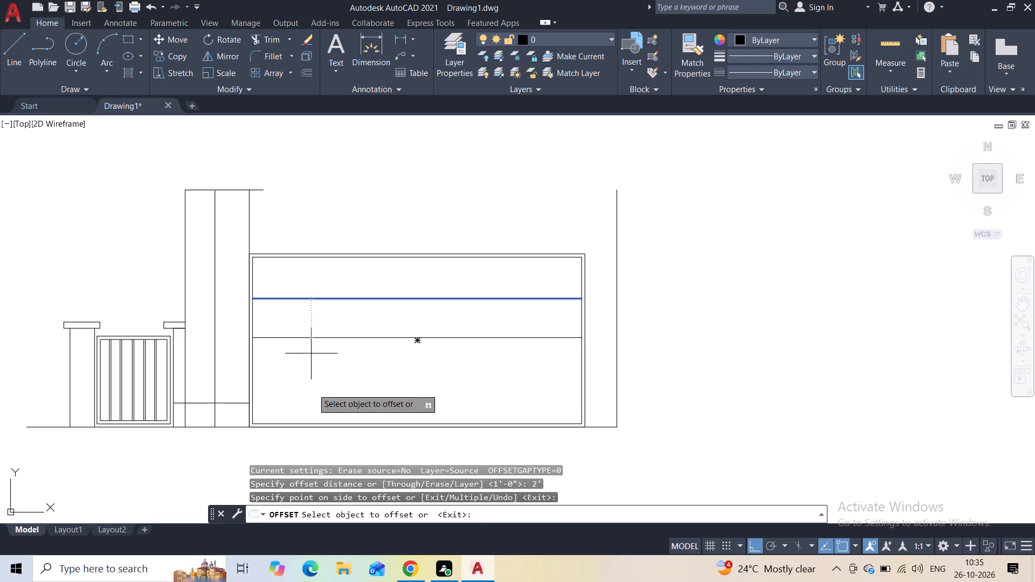
left_click(318, 338)
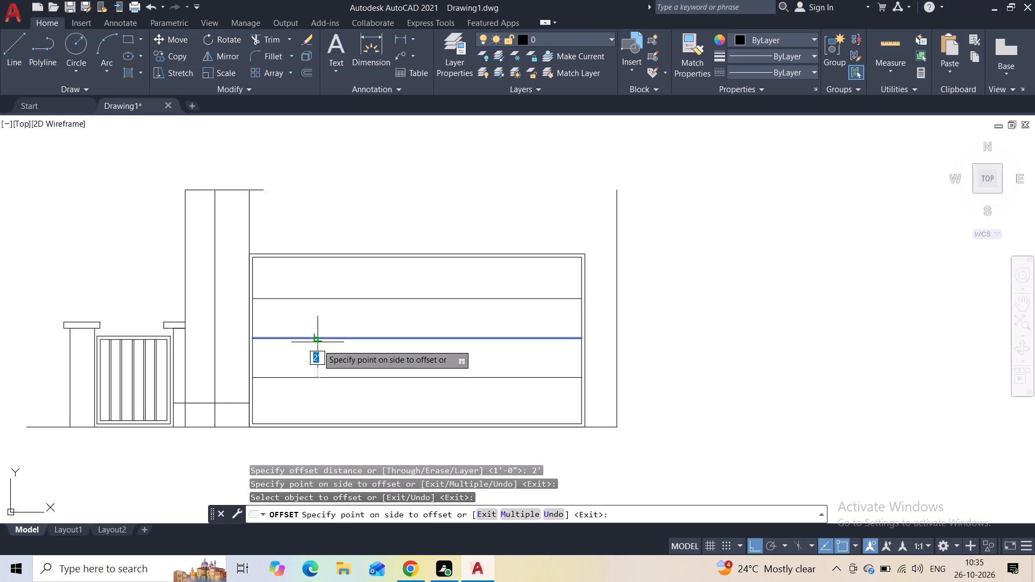
left_click(316, 365)
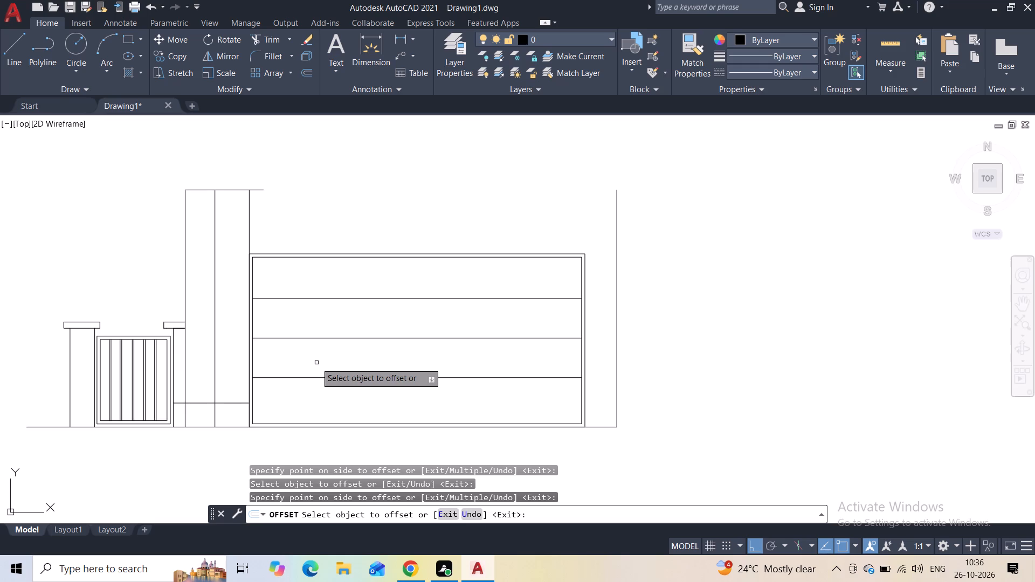
left_click(466, 299)
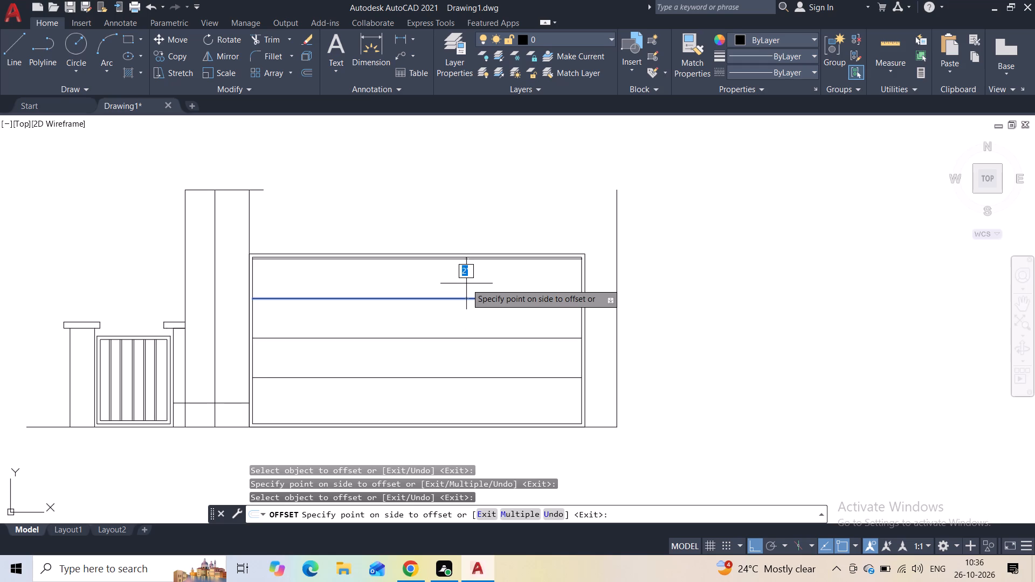
key("Escape")
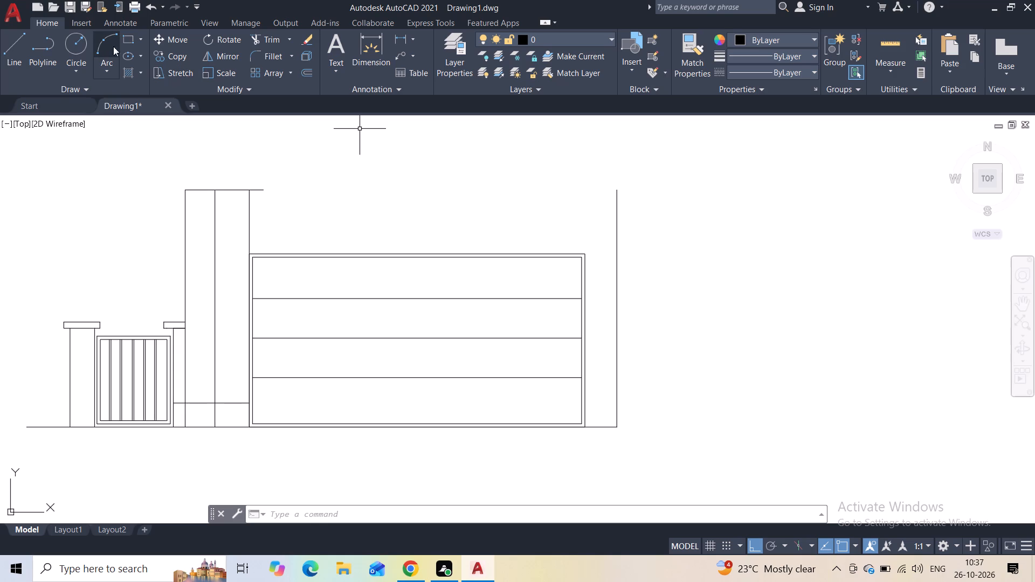
Draw a rectangle about 1'-6" high inside the top panel, inset from its upper-left corner and reaching the inner frame's right side.
left_click(128, 40)
scroll(265, 274, "up", 2)
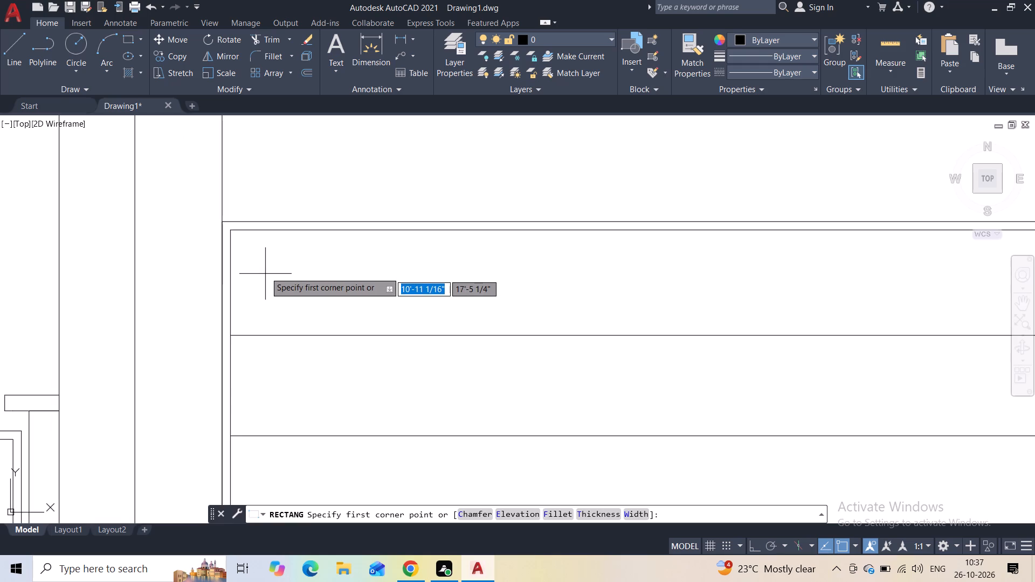
left_click(243, 245)
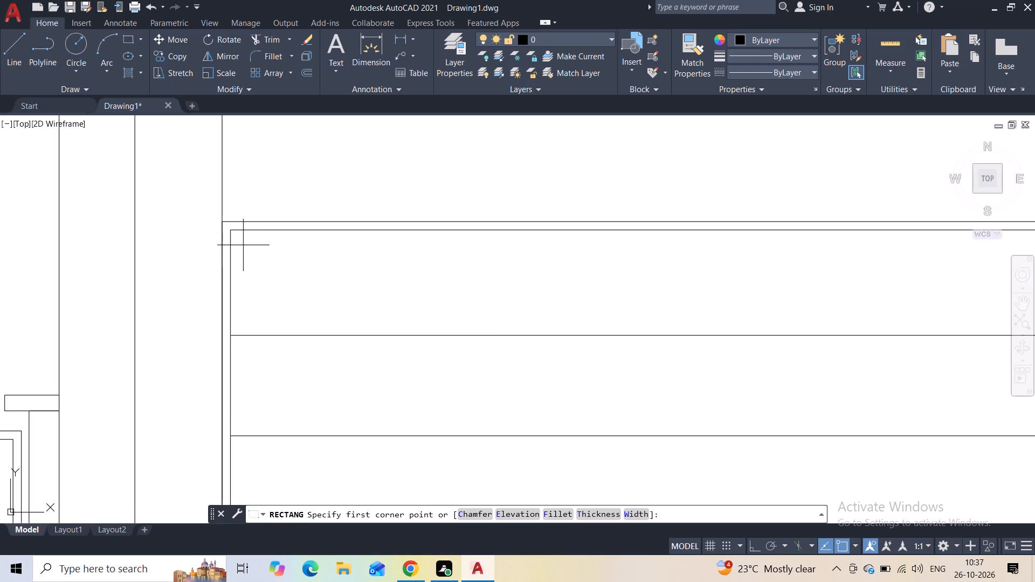
middle_click_drag(470, 300, 177, 261)
scroll(216, 260, "down", 1)
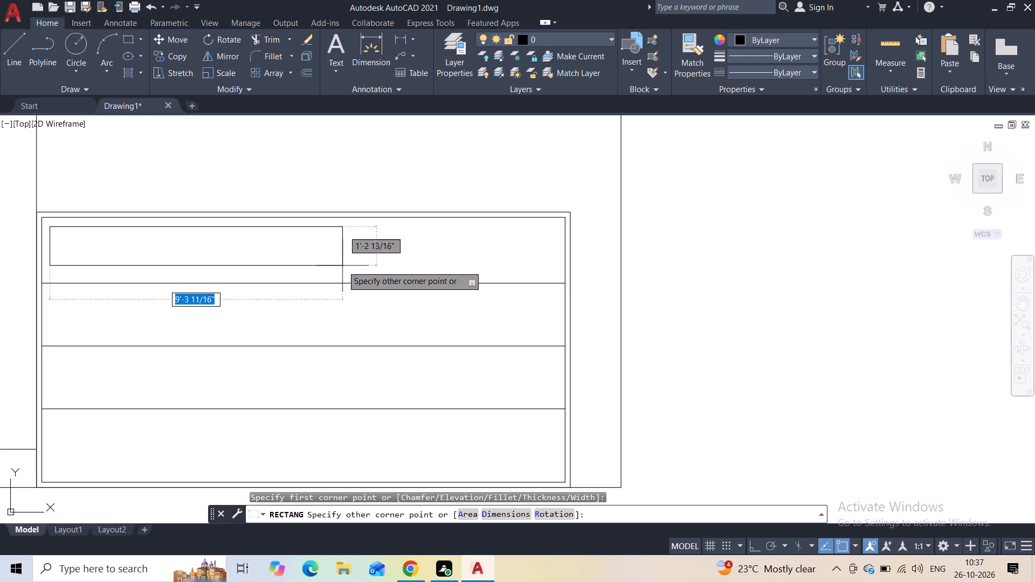
left_click(560, 274)
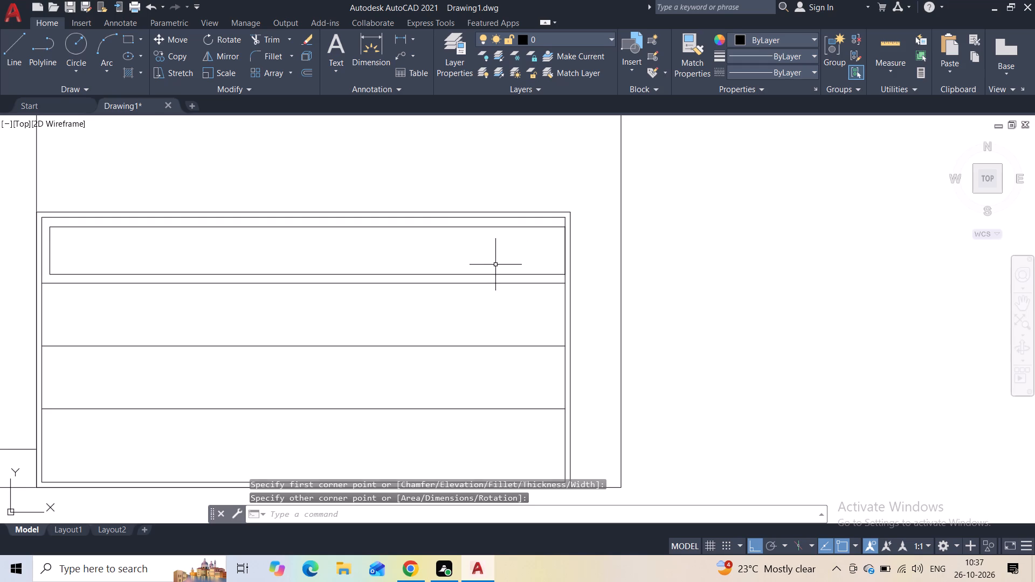
Stretch the top panel rectangle's right side inward about 3", away from the inner frame.
scroll(540, 254, "up", 1)
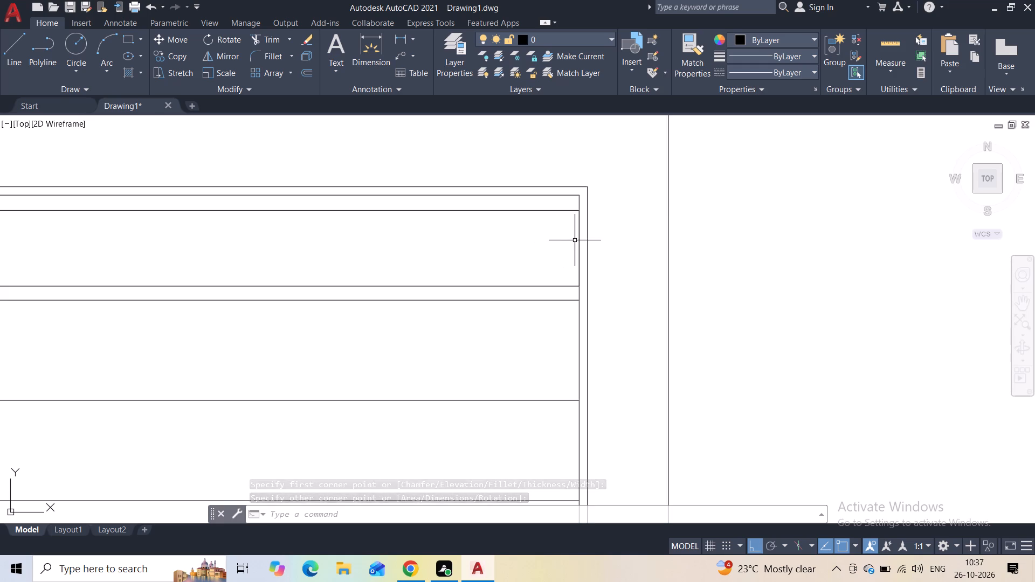
left_click(580, 250)
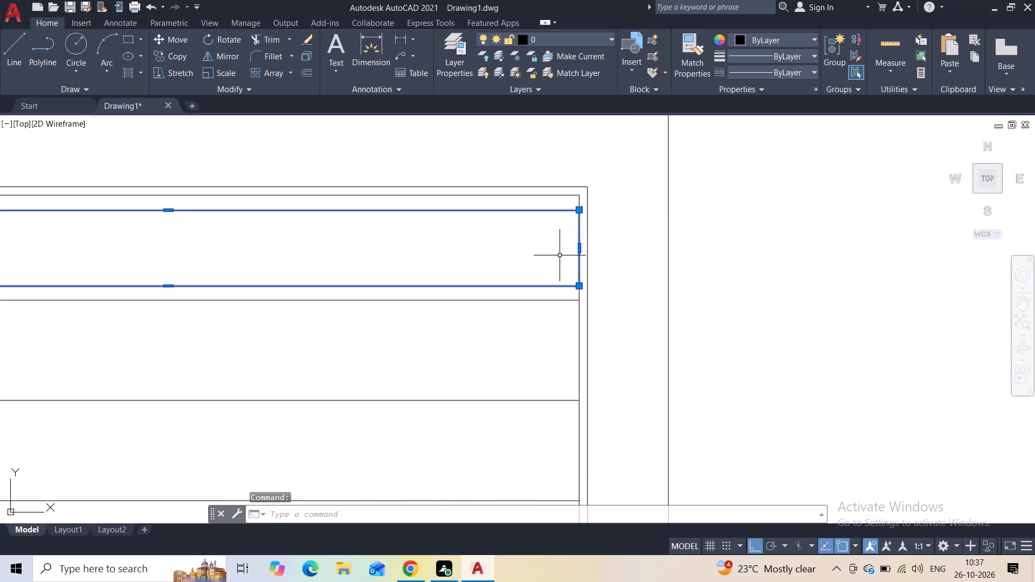
left_click(579, 250)
left_click(567, 250)
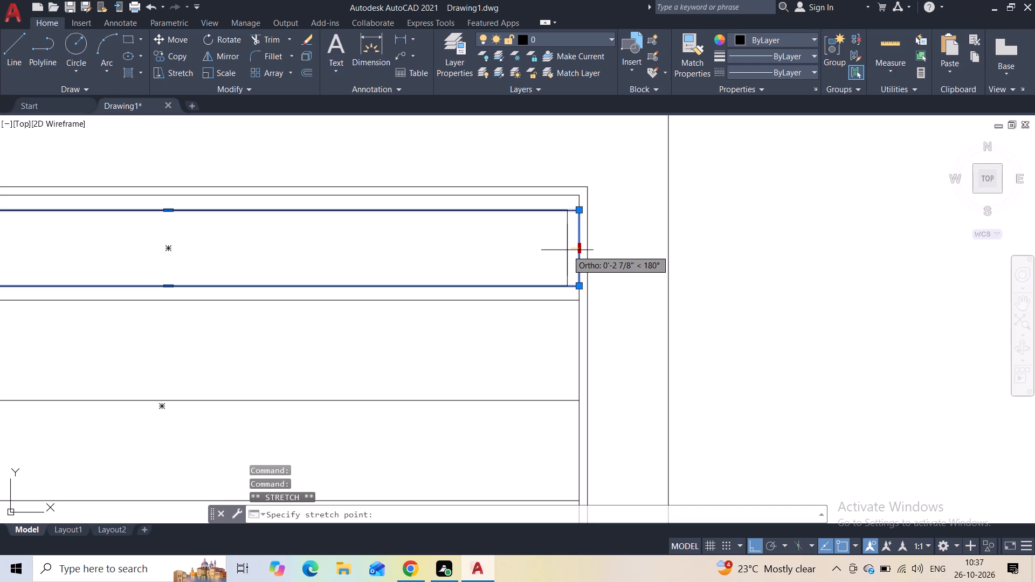
key("Escape")
scroll(556, 251, "down", 1)
middle_click_drag(522, 257, 522, 250)
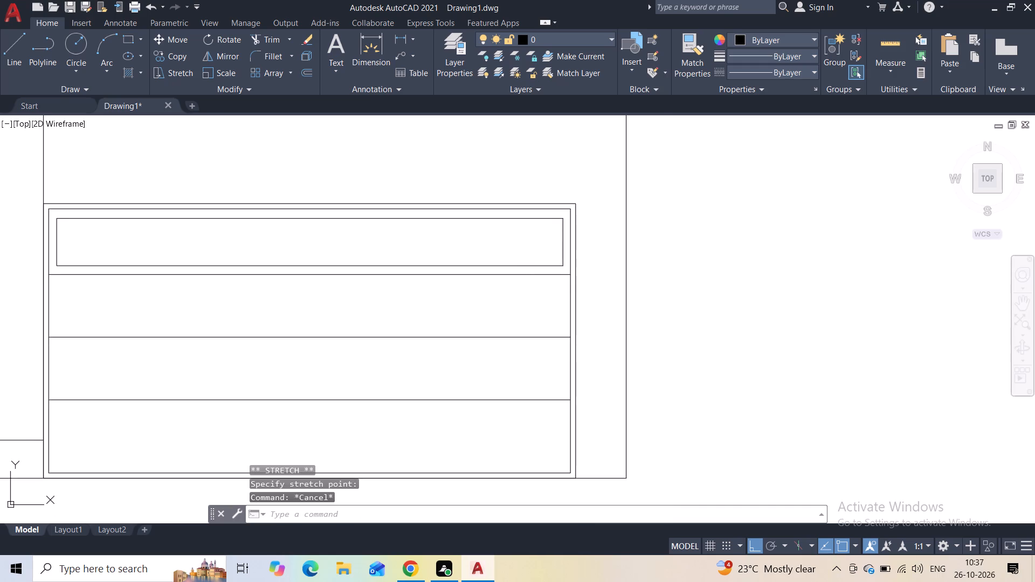
Copy the top panel's rectangle straight down into each of the three panels below it.
left_click(546, 218)
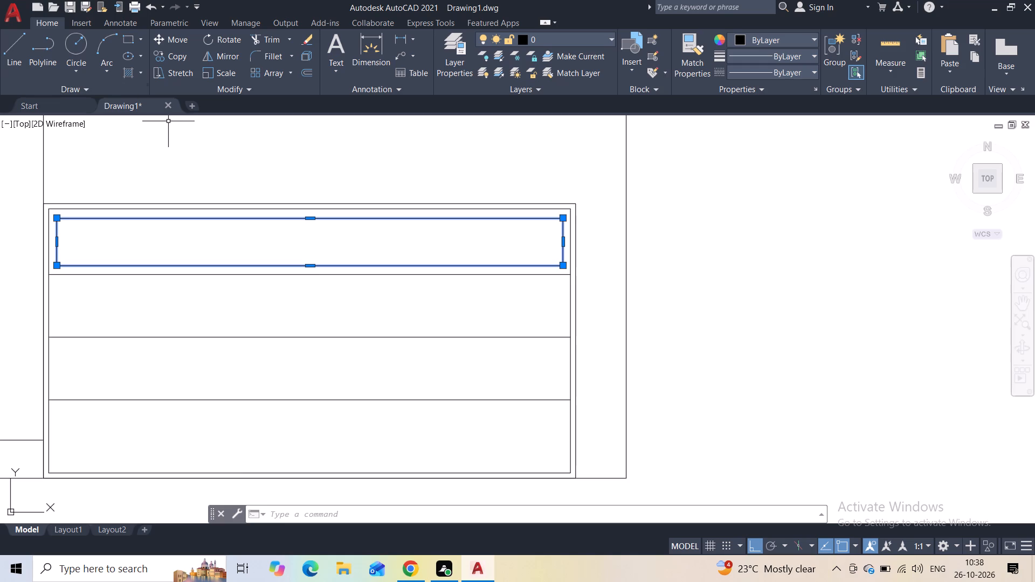
left_click(174, 52)
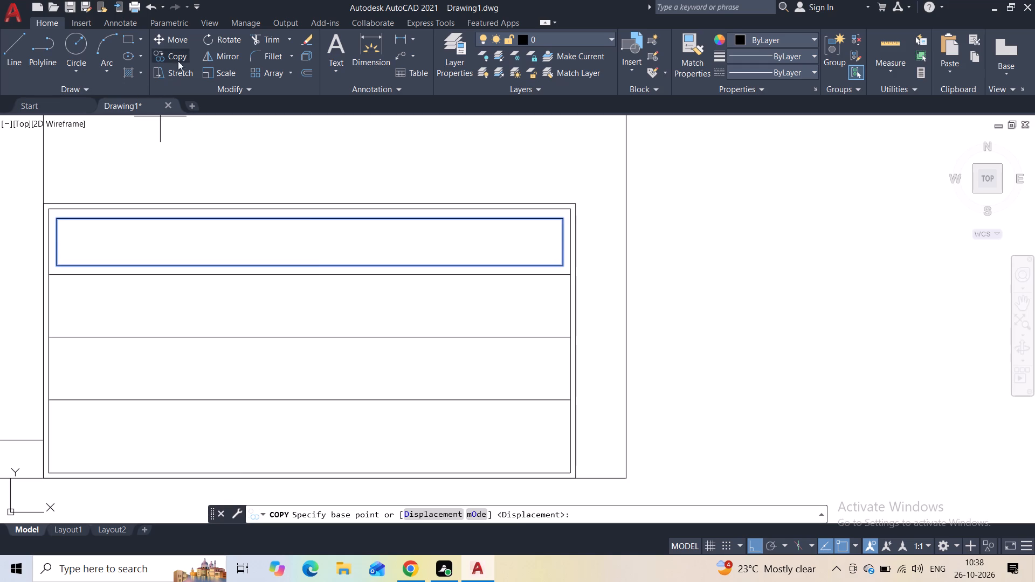
left_click(304, 263)
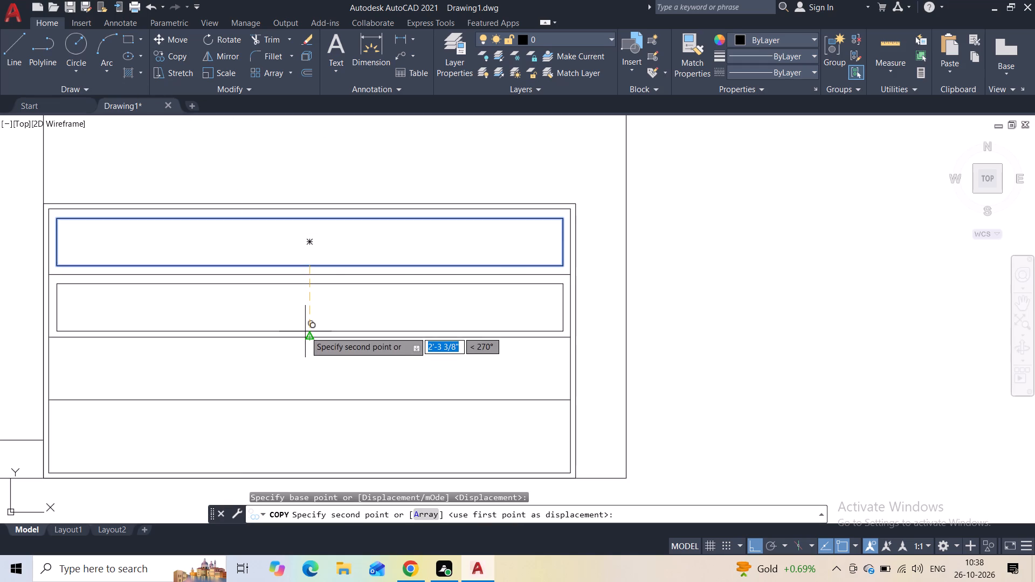
left_click(305, 331)
middle_click_drag(299, 366, 293, 292)
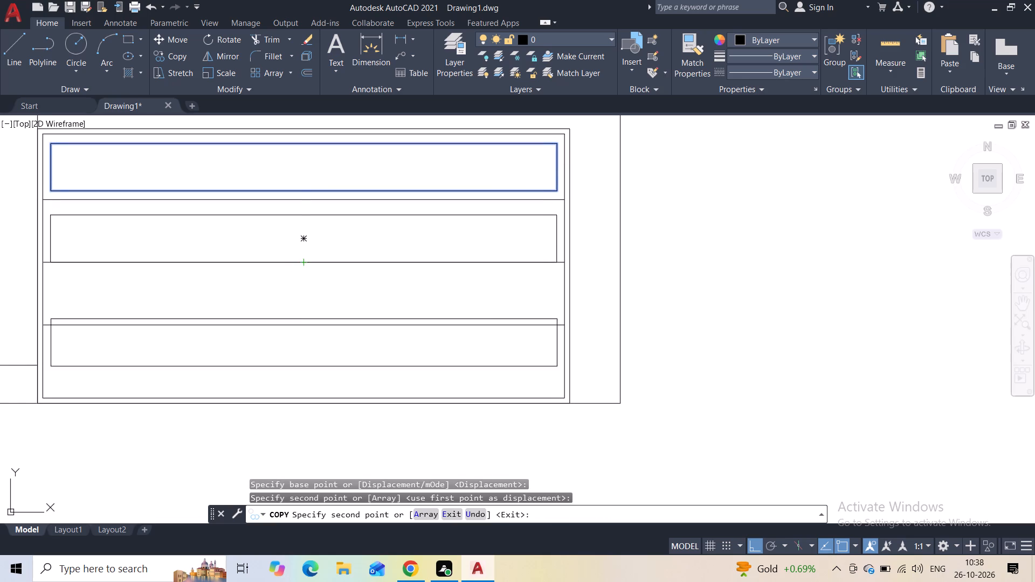
left_click(296, 317)
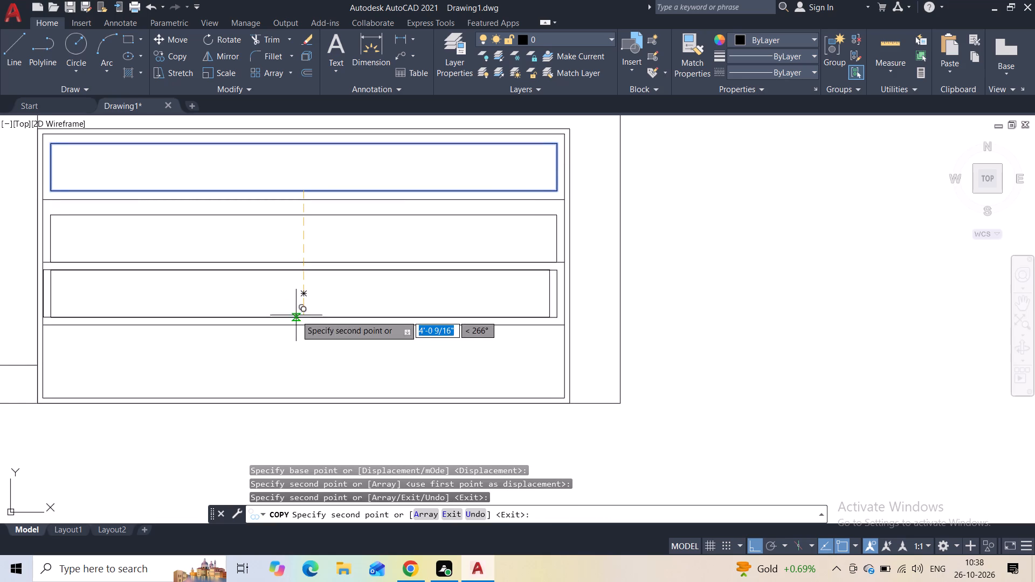
left_click(295, 386)
key("Escape")
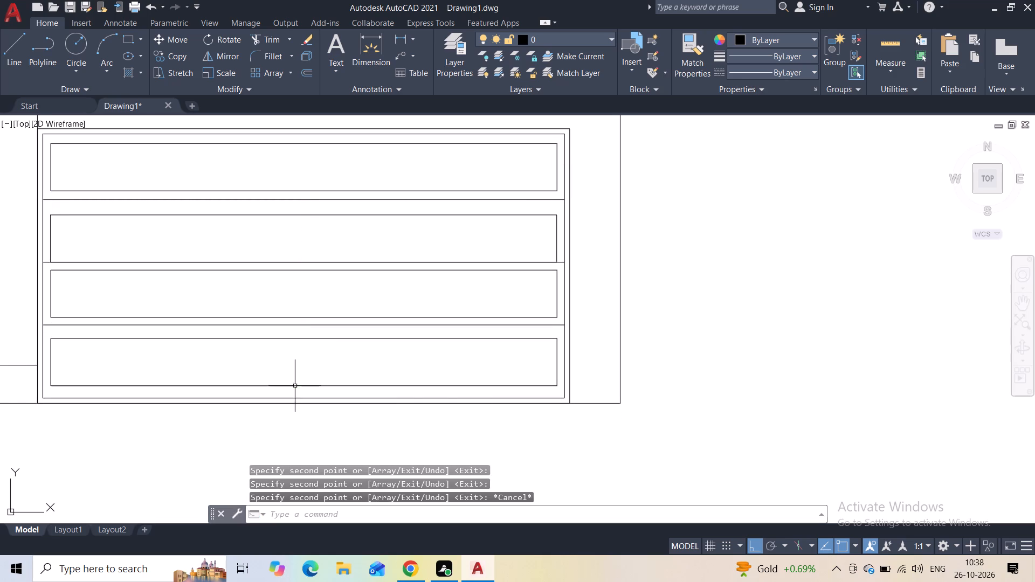
Move the second panel's rectangle up about 3" so it sits clear of the dividing line below it.
left_click(413, 215)
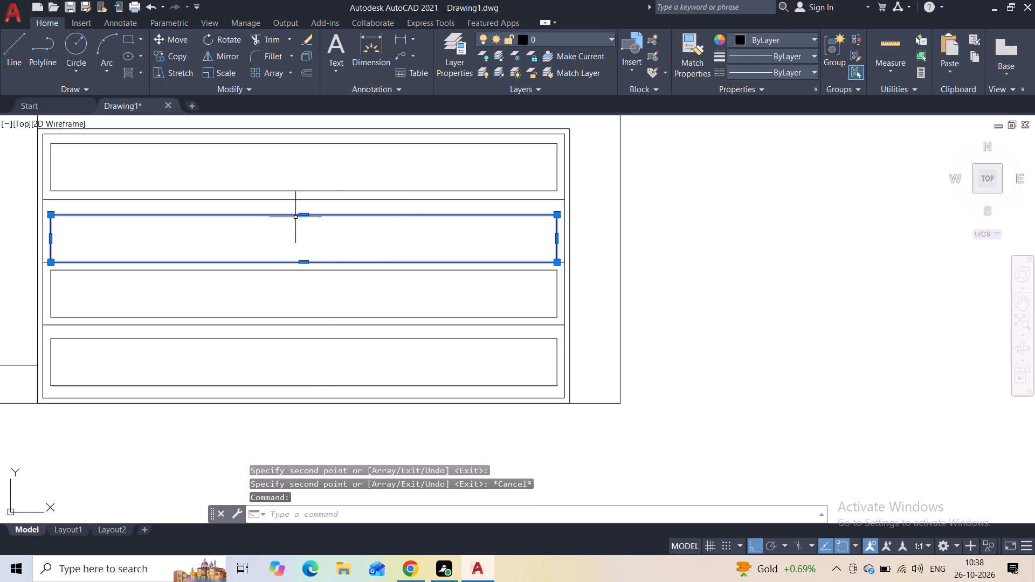
left_click(178, 36)
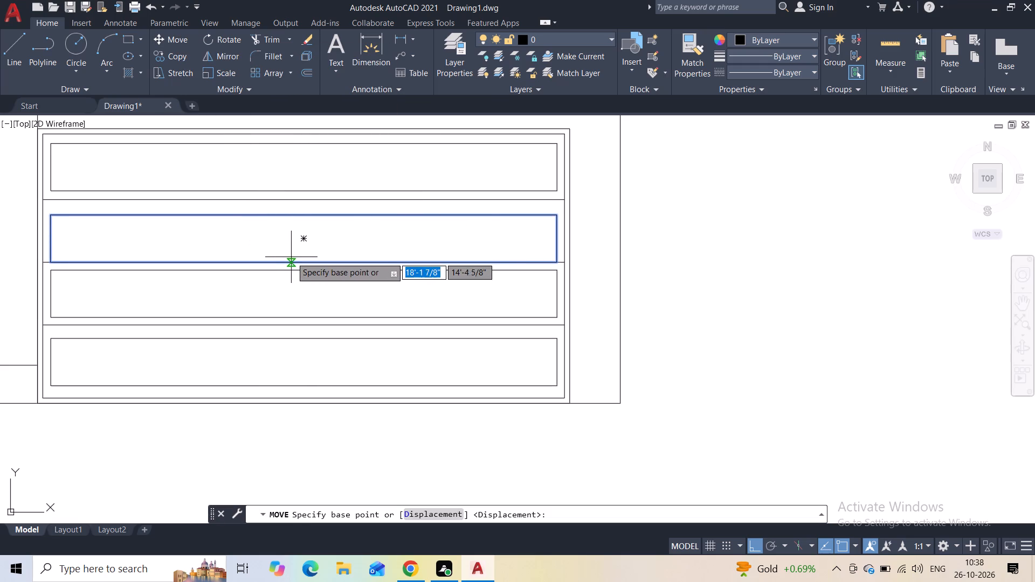
left_click(297, 258)
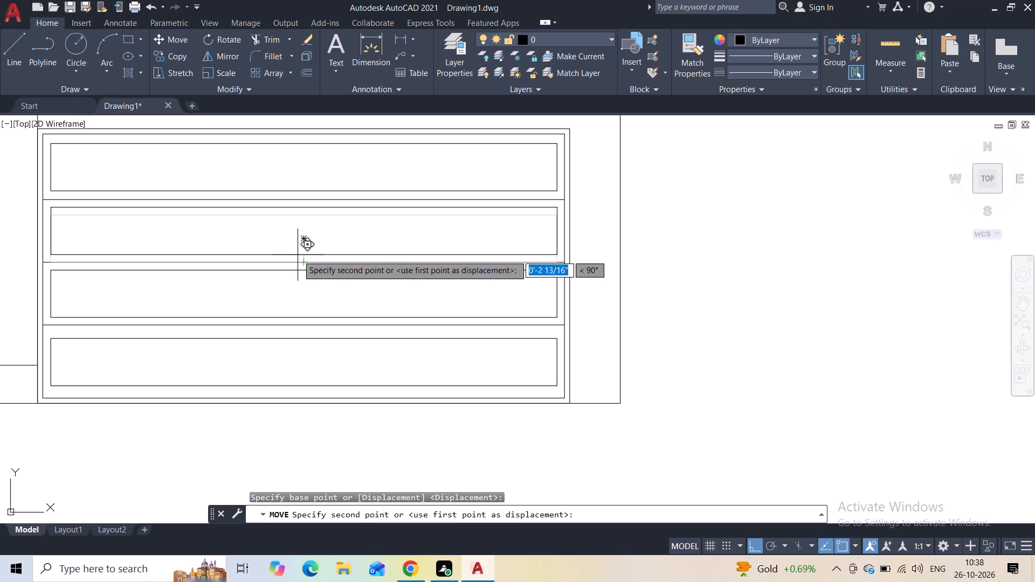
left_click(298, 254)
scroll(412, 225, "down", 2)
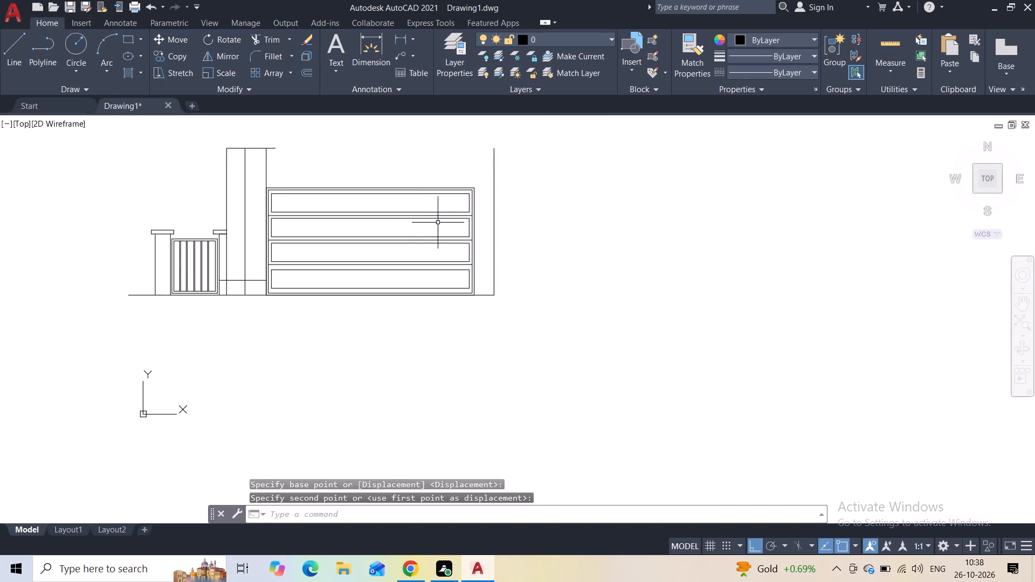
Draw a horizontal line from the short line atop the tall structure across to the top of the far vertical wall line.
key("Escape")
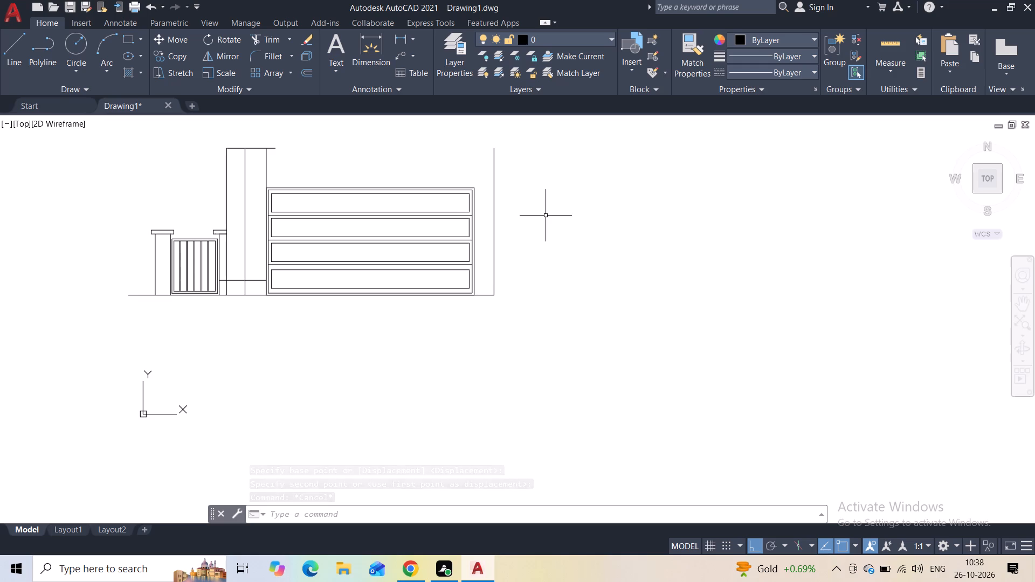
middle_click_drag(351, 165, 358, 190)
scroll(309, 182, "up", 1)
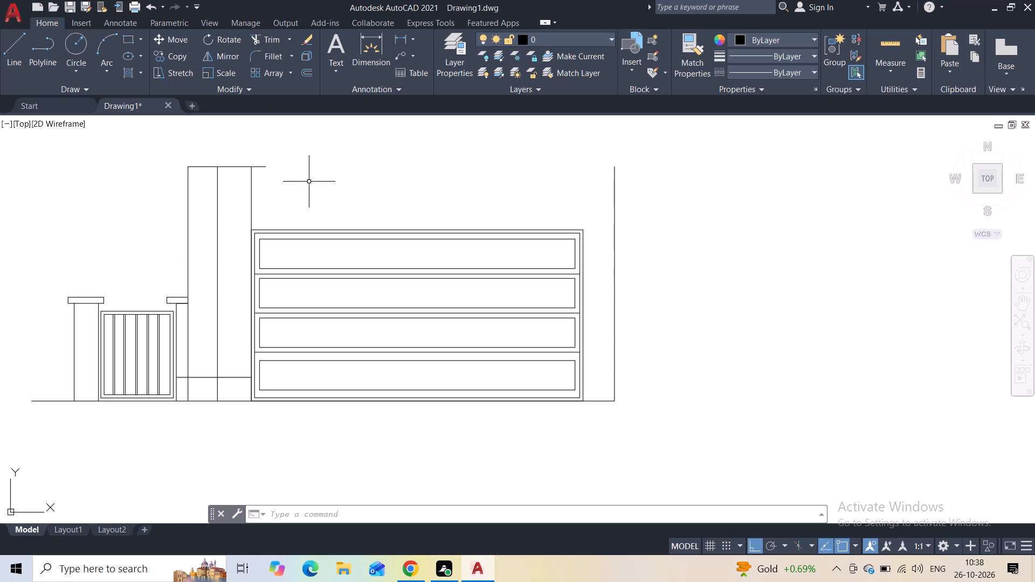
left_click(19, 53)
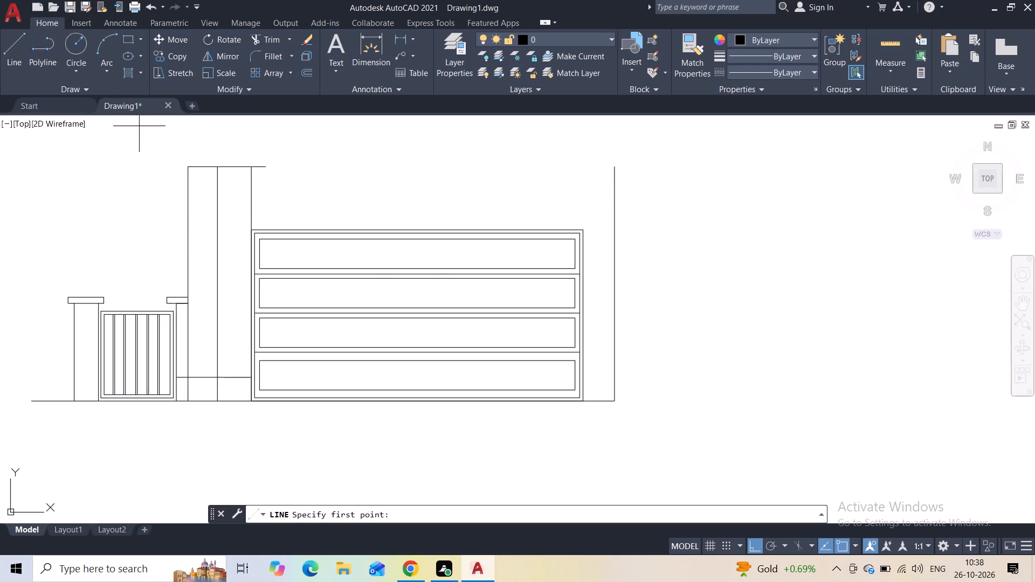
left_click(270, 166)
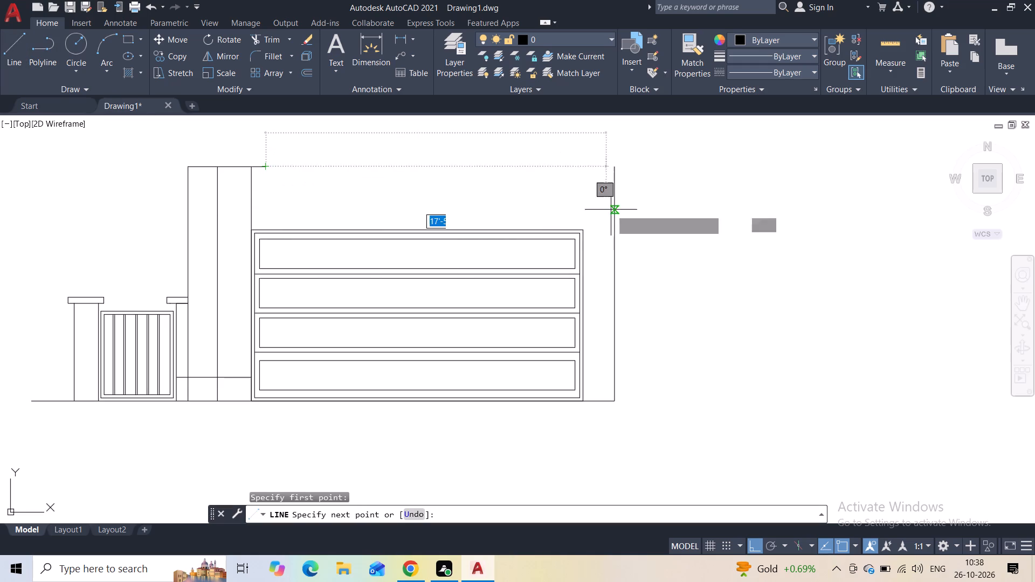
left_click(615, 170)
key("Escape")
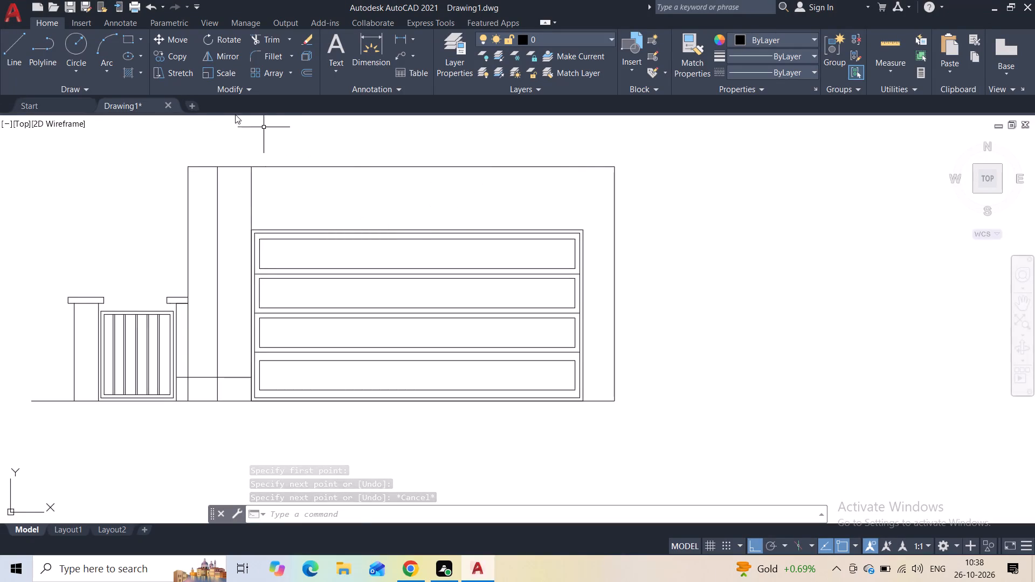
Draw a vertical line from the large gate's top edge up to the horizontal line above, about a third of the way along the gate.
left_click(21, 59)
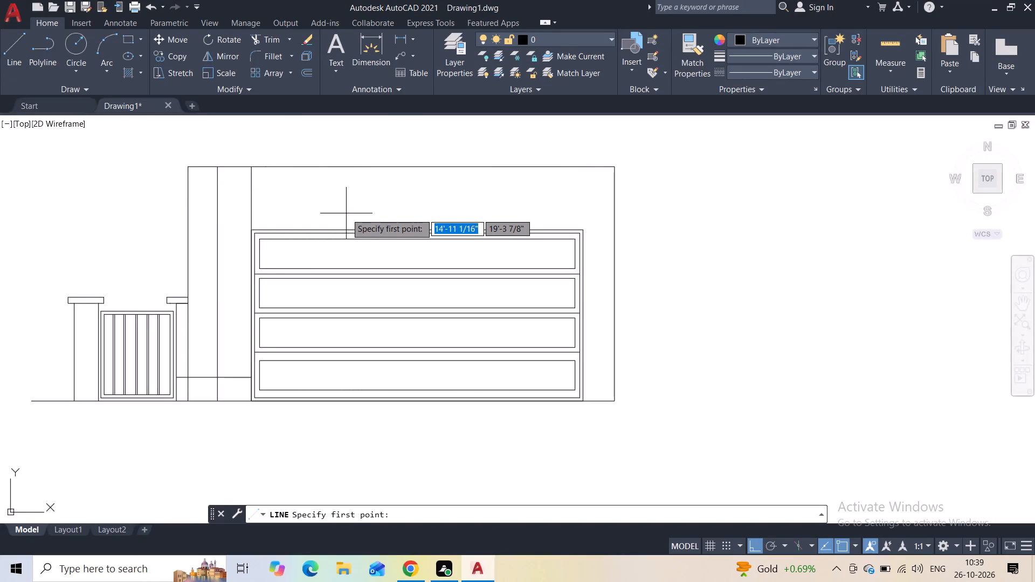
scroll(342, 210, "up", 2)
left_click(378, 259)
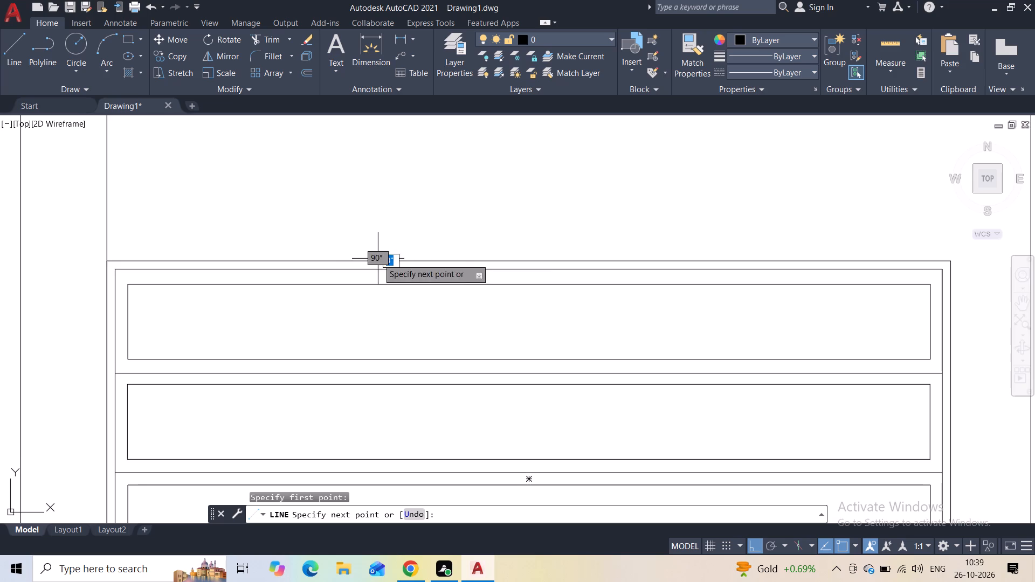
middle_click_drag(375, 216, 370, 280)
scroll(369, 278, "down", 2)
left_click(370, 238)
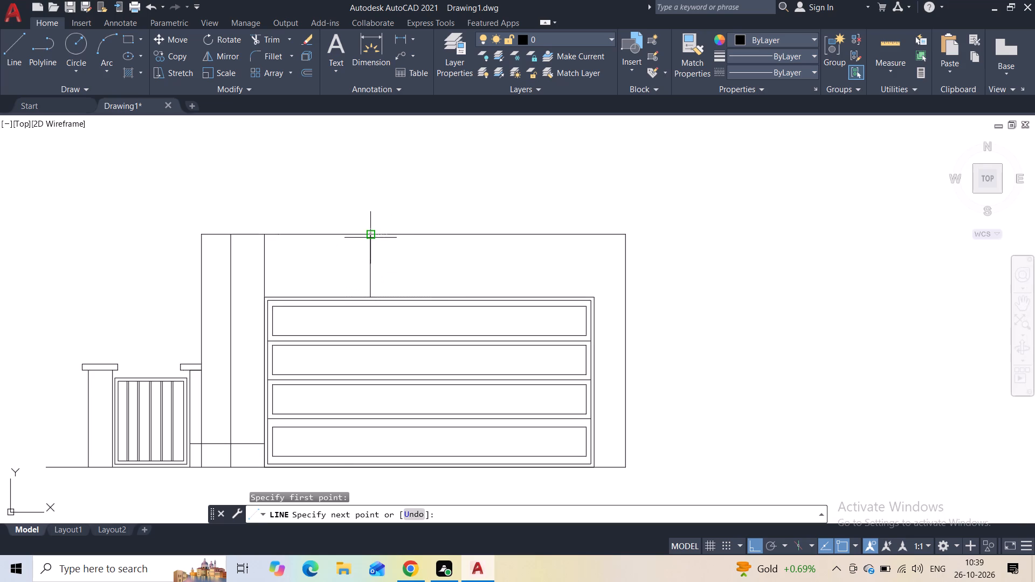
key("Escape")
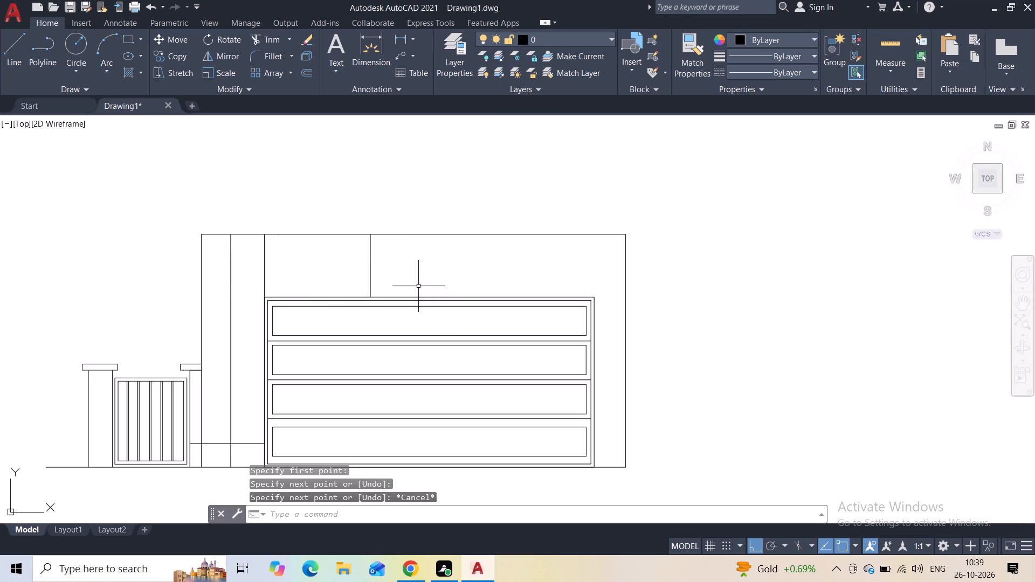
Draw a short horizontal line near the ground between the large gate's outer frame and the outer wall line.
middle_click_drag(598, 415, 510, 283)
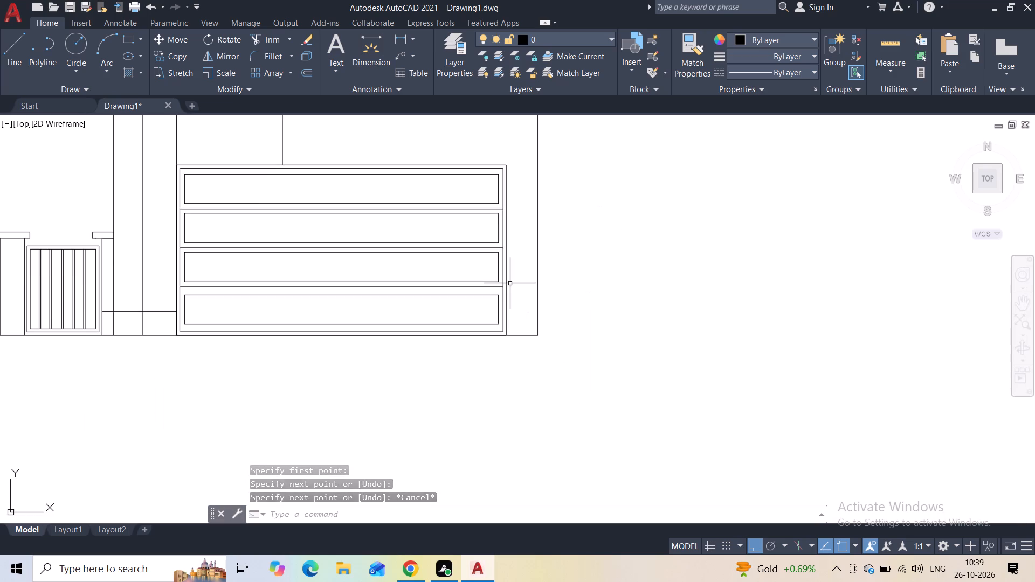
key("space")
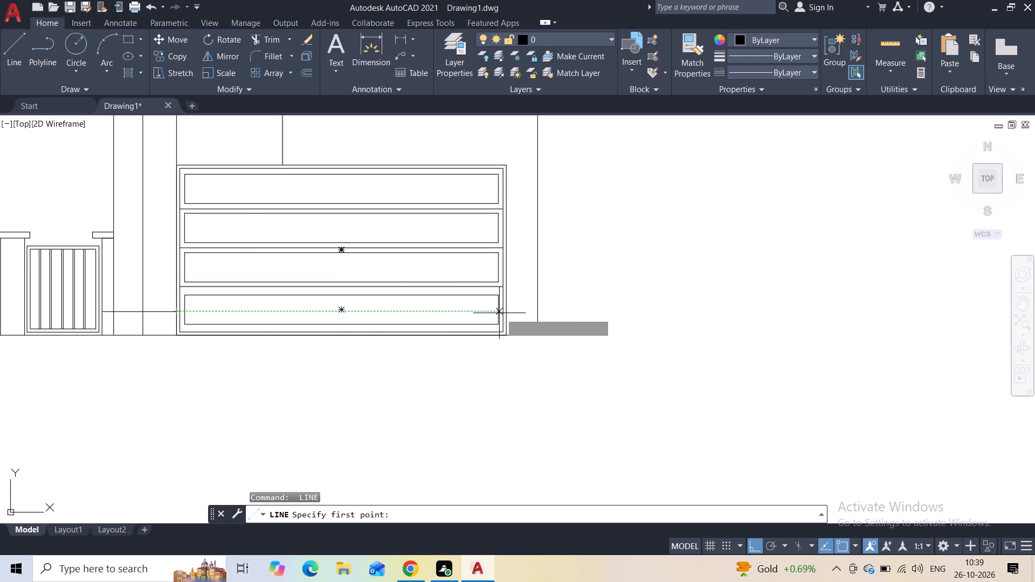
scroll(501, 314, "up", 3)
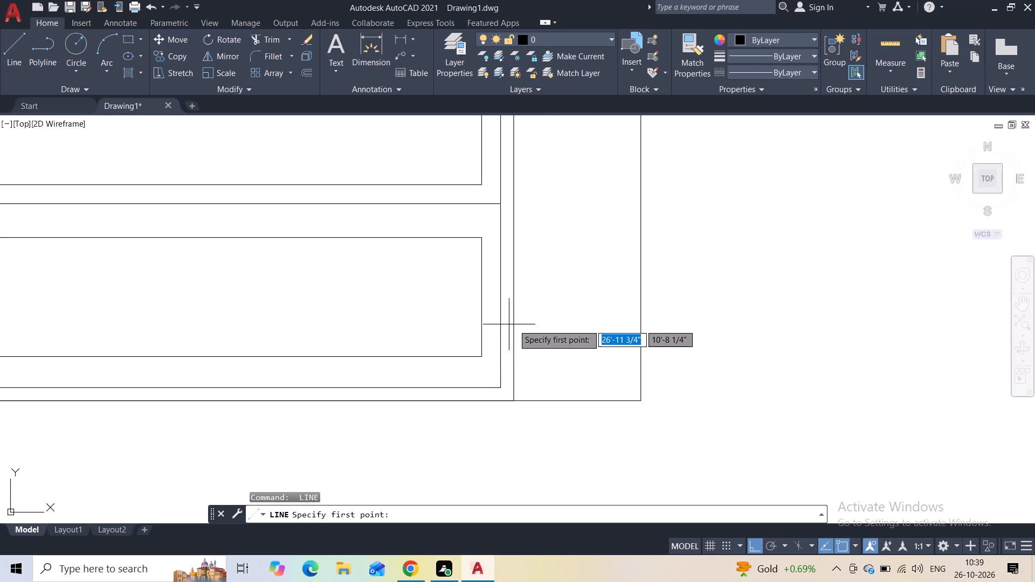
left_click(514, 324)
left_click(640, 324)
key("Escape")
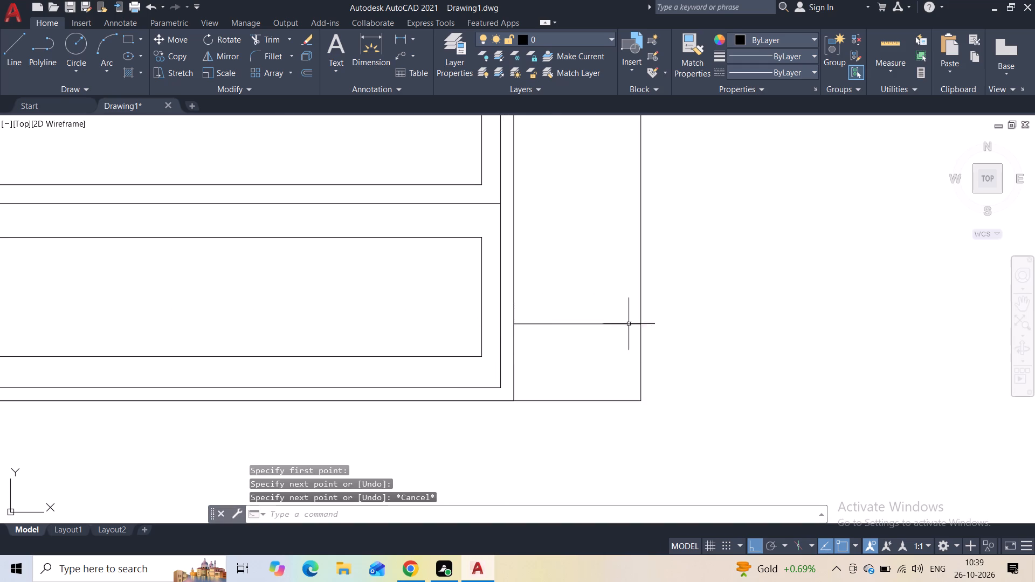
Draw a 12' vertical line upward from the tall structure's top outer corner on the small gate's side.
scroll(563, 304, "down", 5)
middle_click_drag(518, 243, 530, 294)
scroll(517, 243, "up", 2)
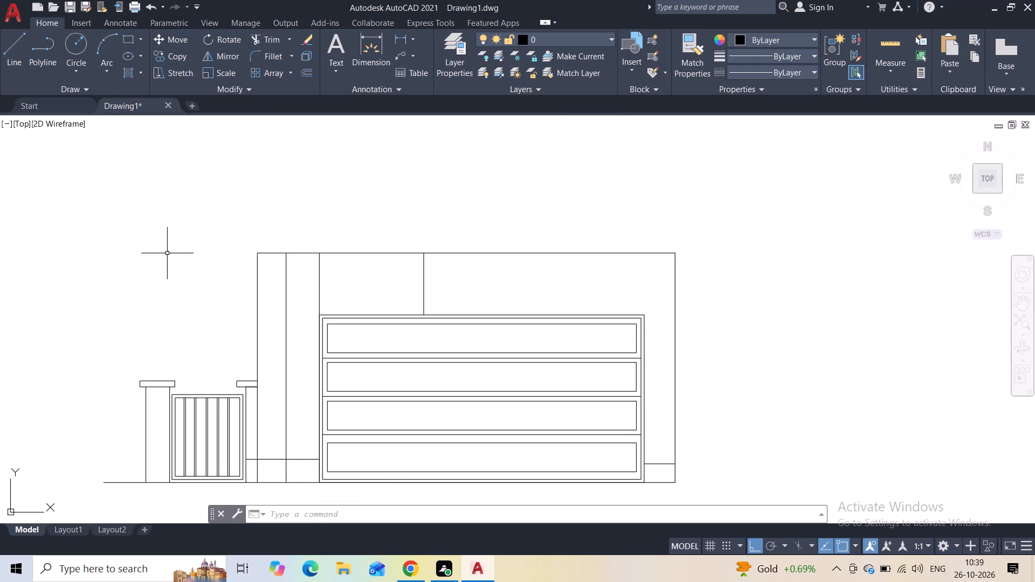
left_click(2, 65)
left_click(254, 252)
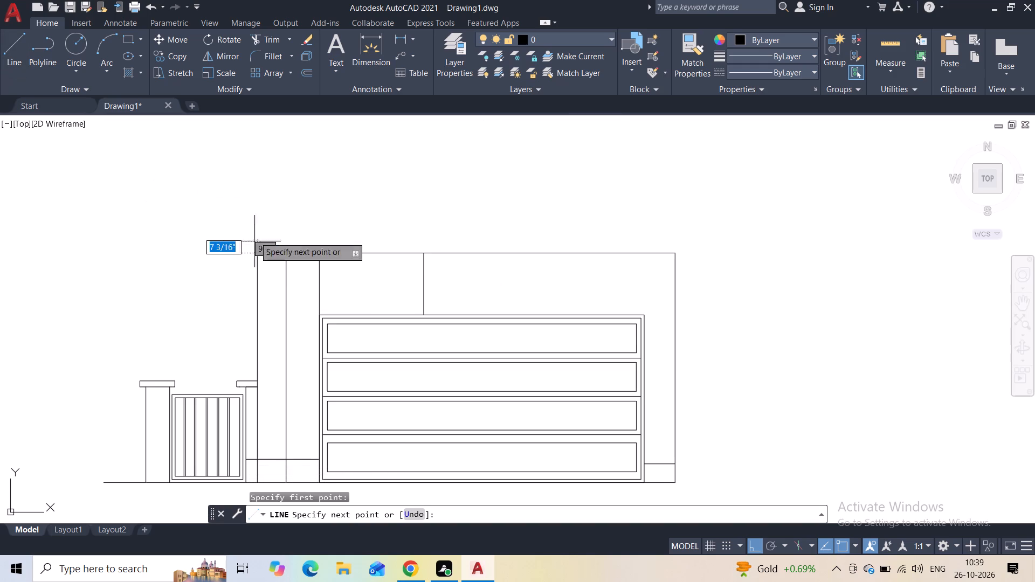
type("12'")
key("Return")
key("Escape")
Draw a 12' vertical line upward from the top of the tall structure's middle vertical line.
key("space")
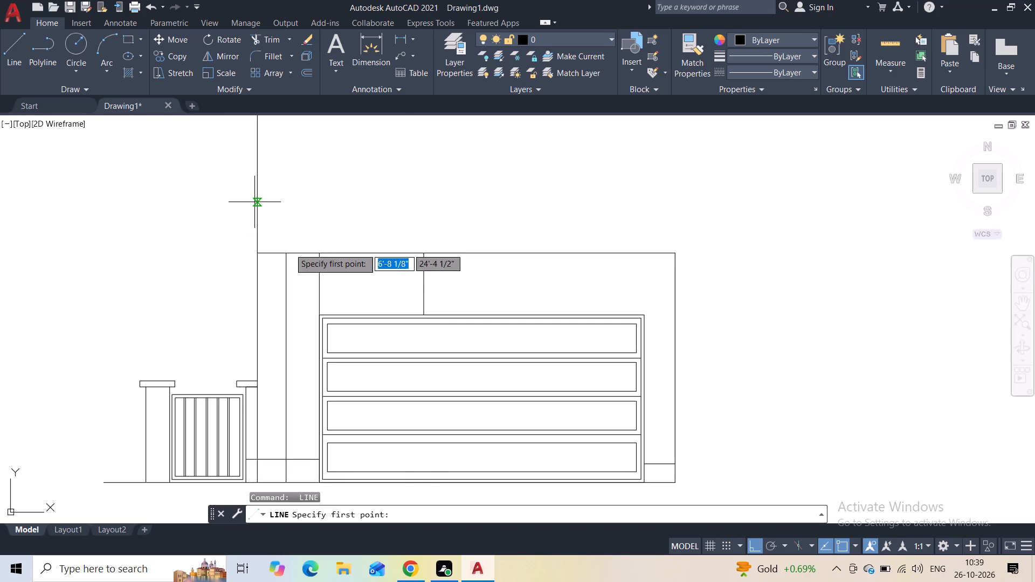
left_click(285, 255)
type("12")
key("apostrophe")
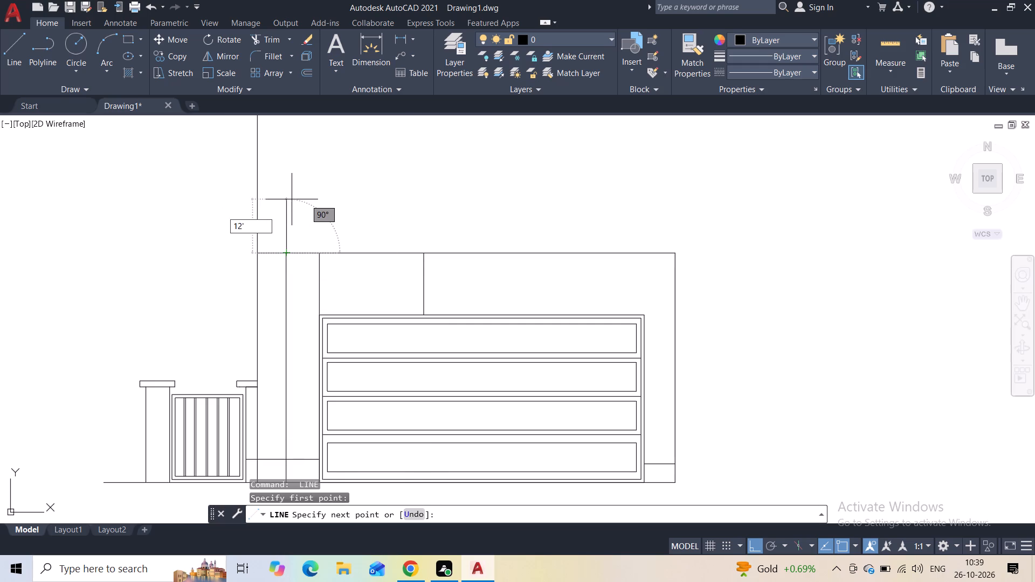
key("Return")
key("Escape")
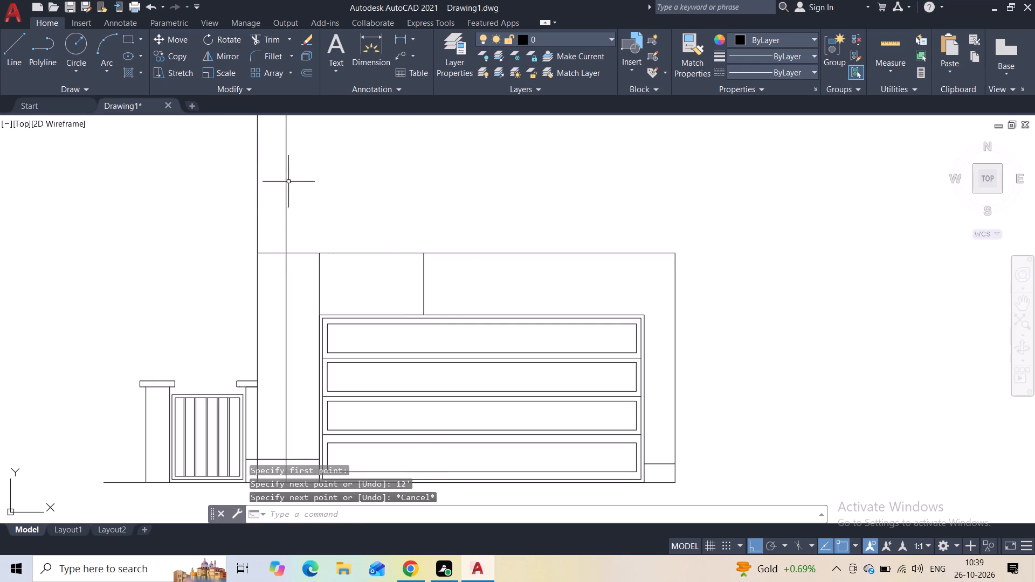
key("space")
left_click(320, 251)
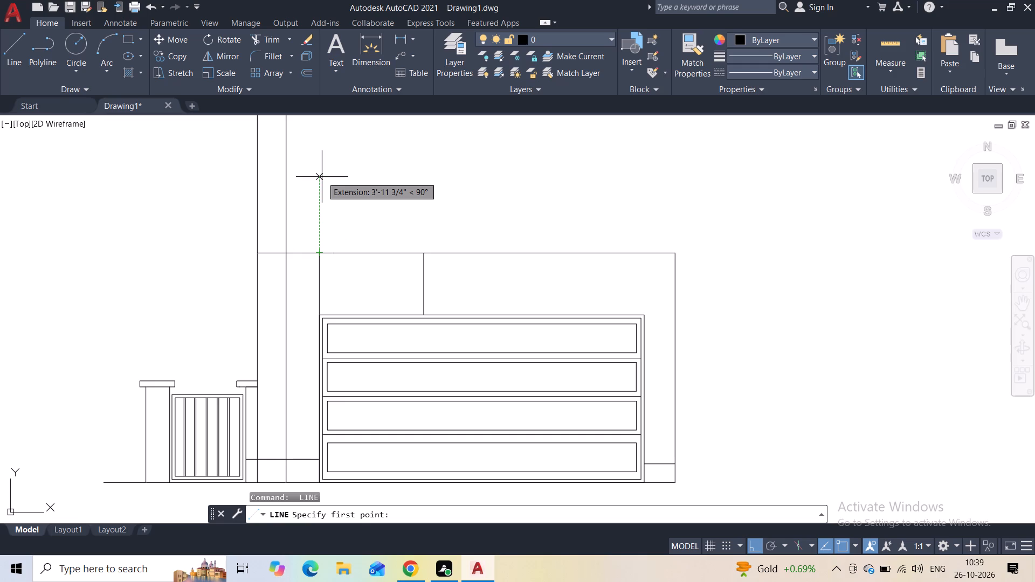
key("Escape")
Draw a 12' vertical line upward from the top of the tall structure's edge on the large gate's side.
key("space")
left_click(321, 252)
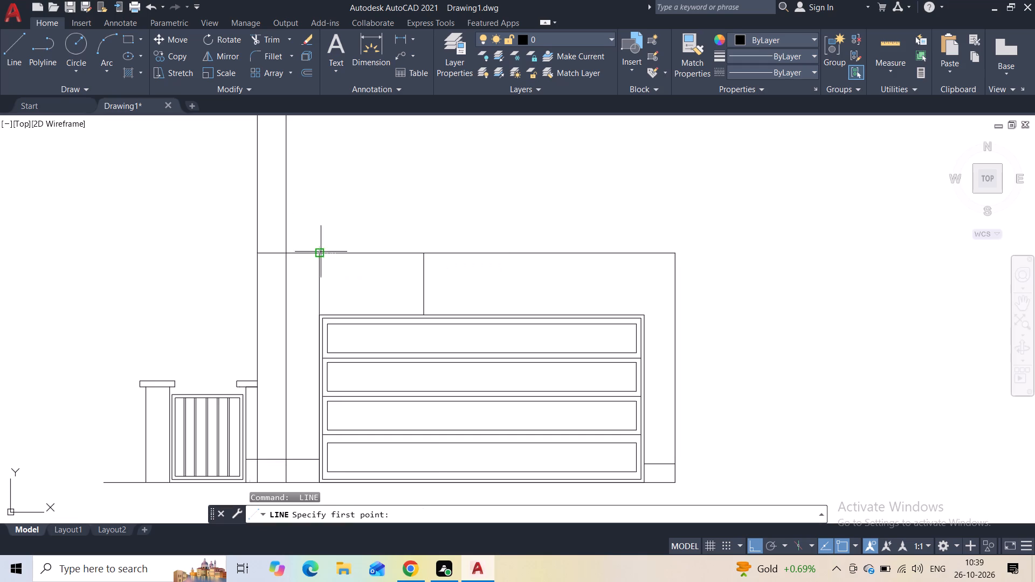
type("12'")
key("Return")
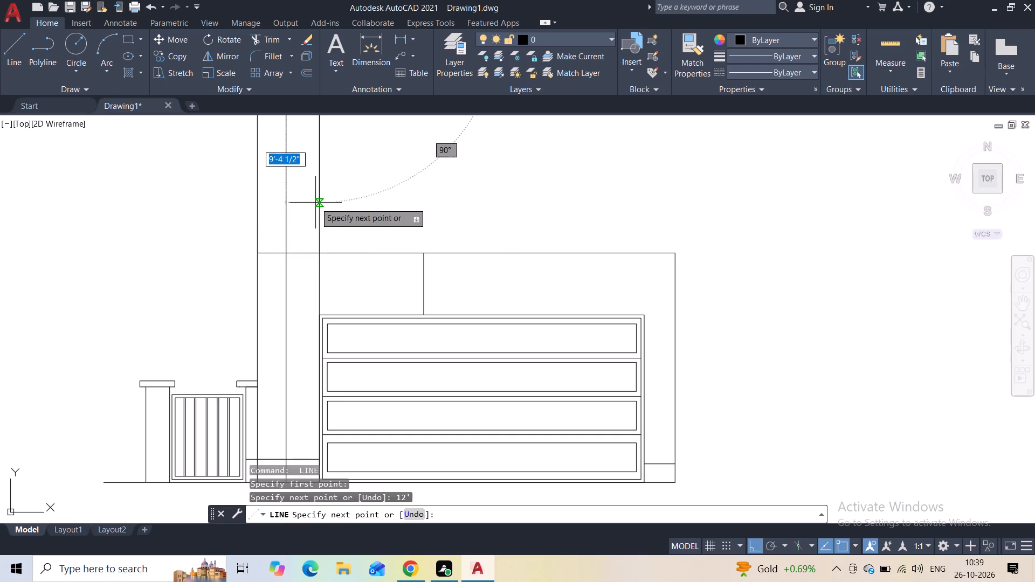
key("Escape")
Draw a 12' vertical line upward from the top of the outer wall line beyond the large gate.
scroll(306, 178, "down", 1)
middle_click_drag(332, 188, 306, 269)
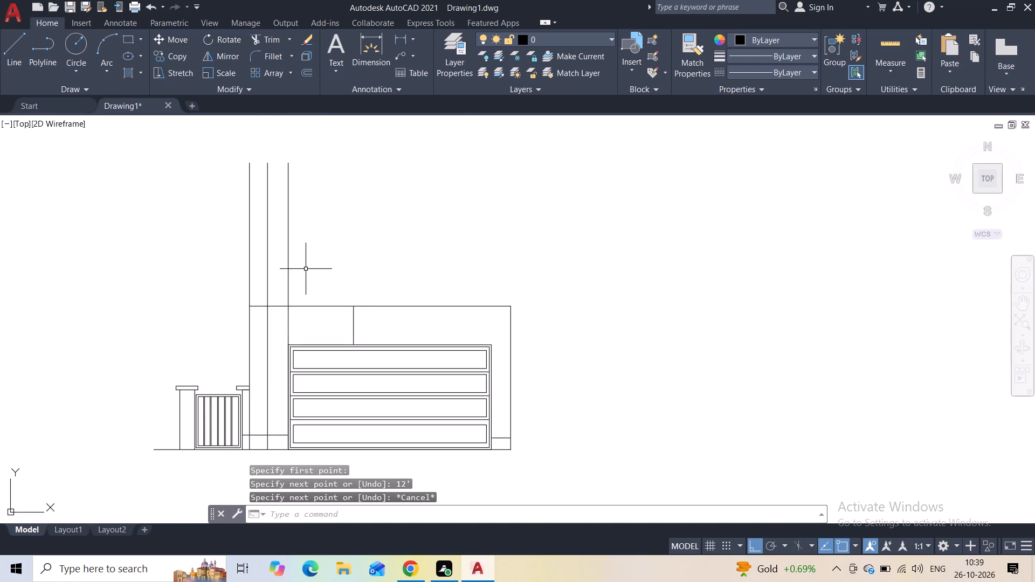
key("space")
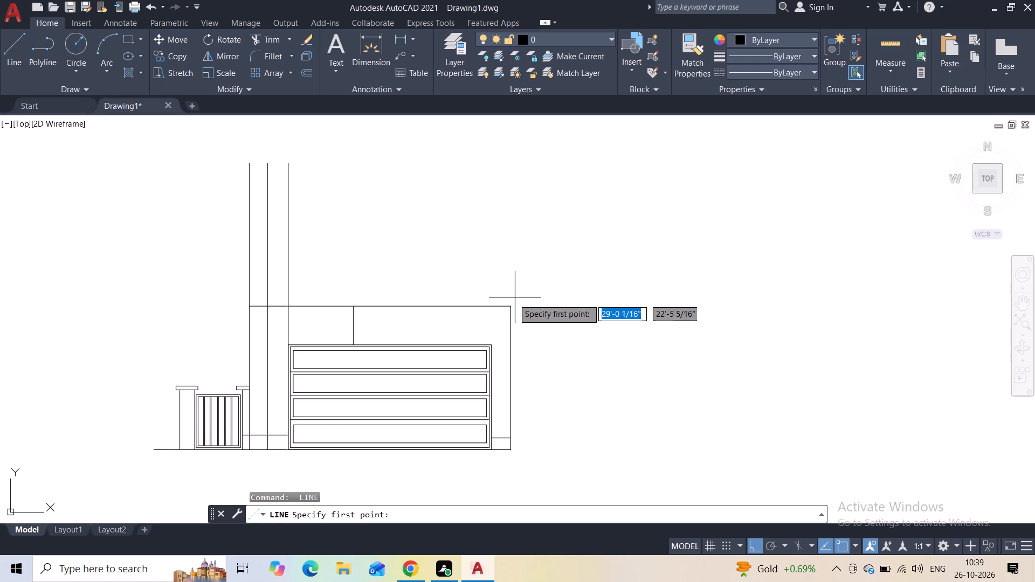
left_click(510, 303)
type("12'")
key("Return")
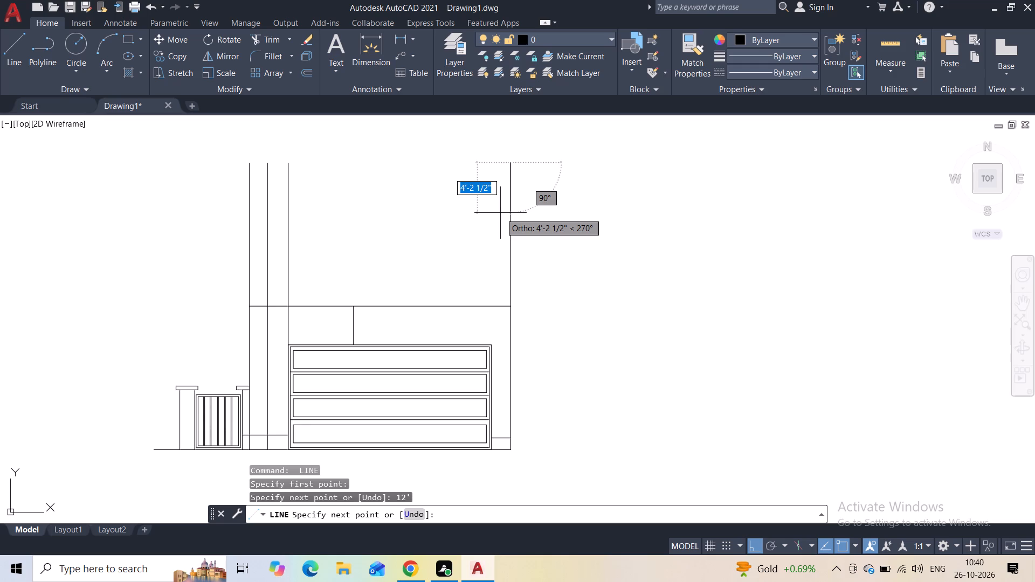
key("Escape")
key("Escape")
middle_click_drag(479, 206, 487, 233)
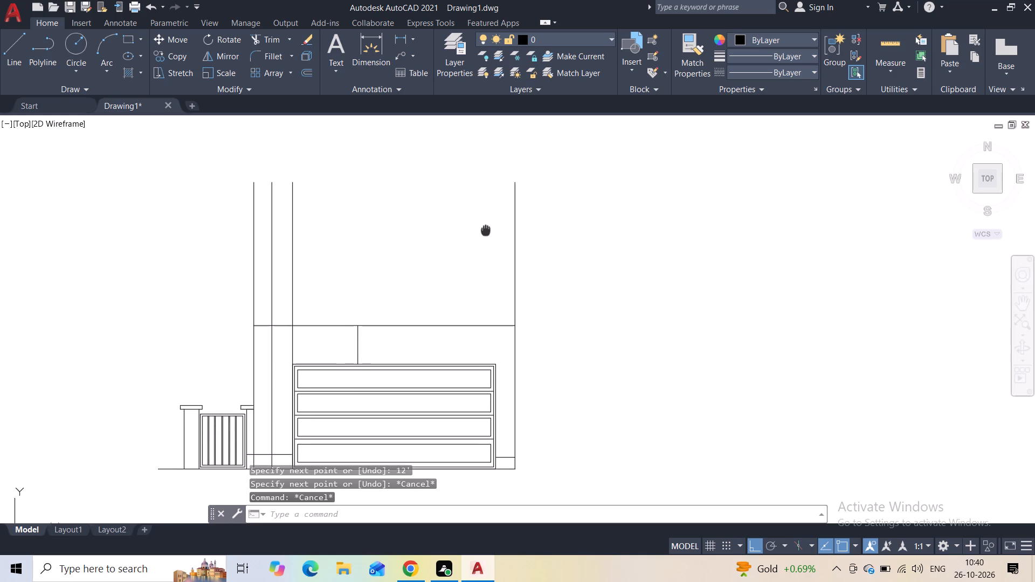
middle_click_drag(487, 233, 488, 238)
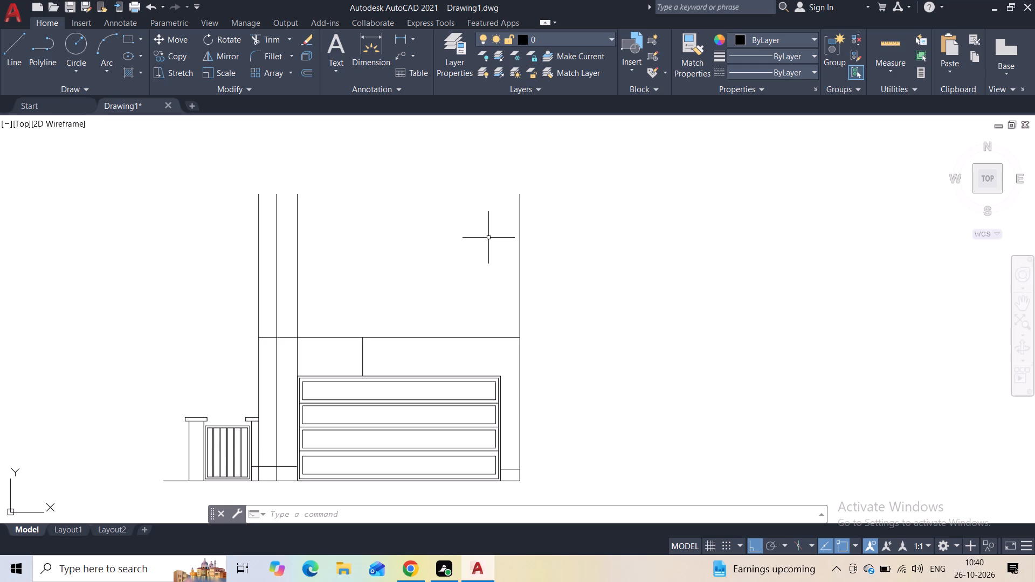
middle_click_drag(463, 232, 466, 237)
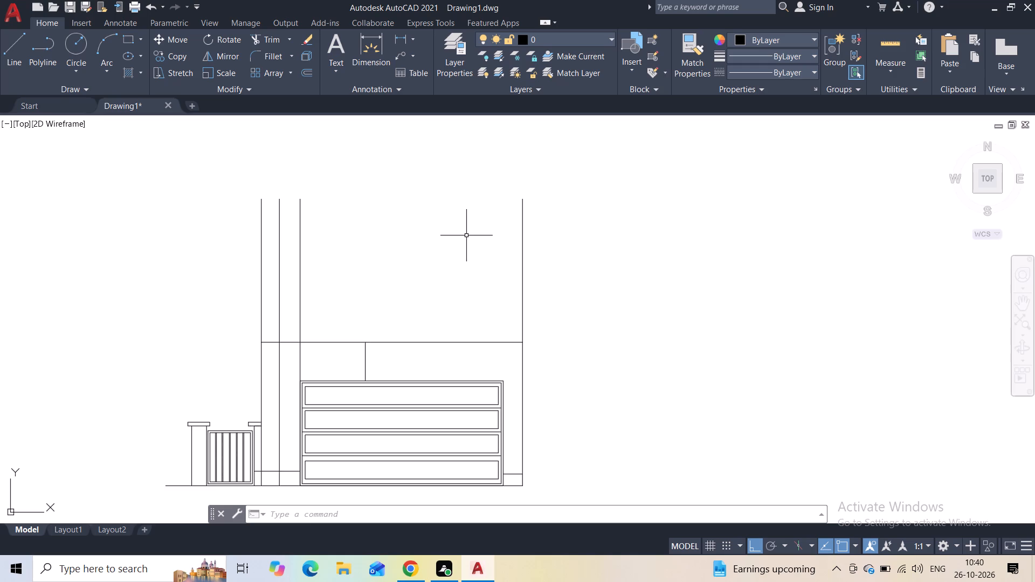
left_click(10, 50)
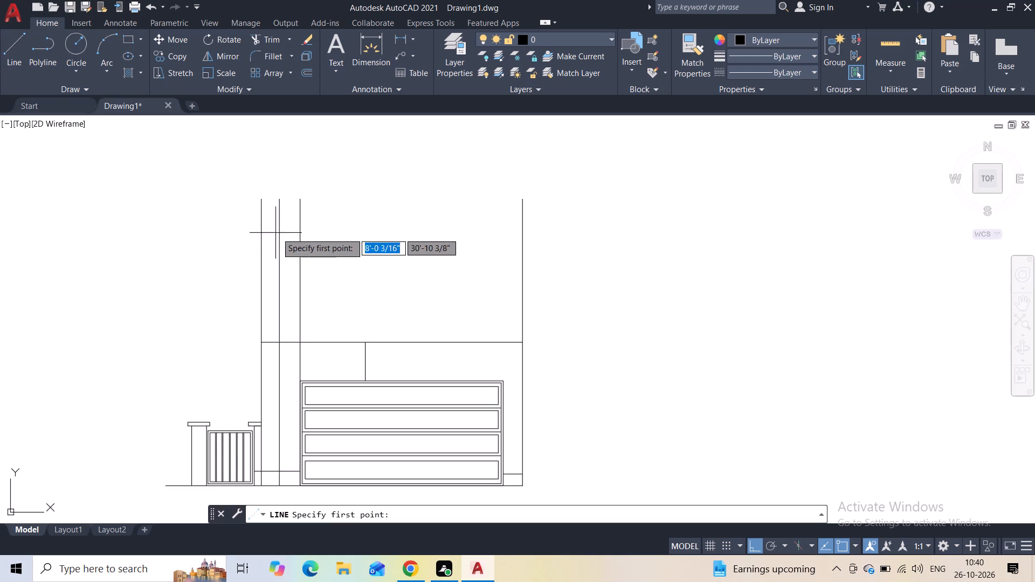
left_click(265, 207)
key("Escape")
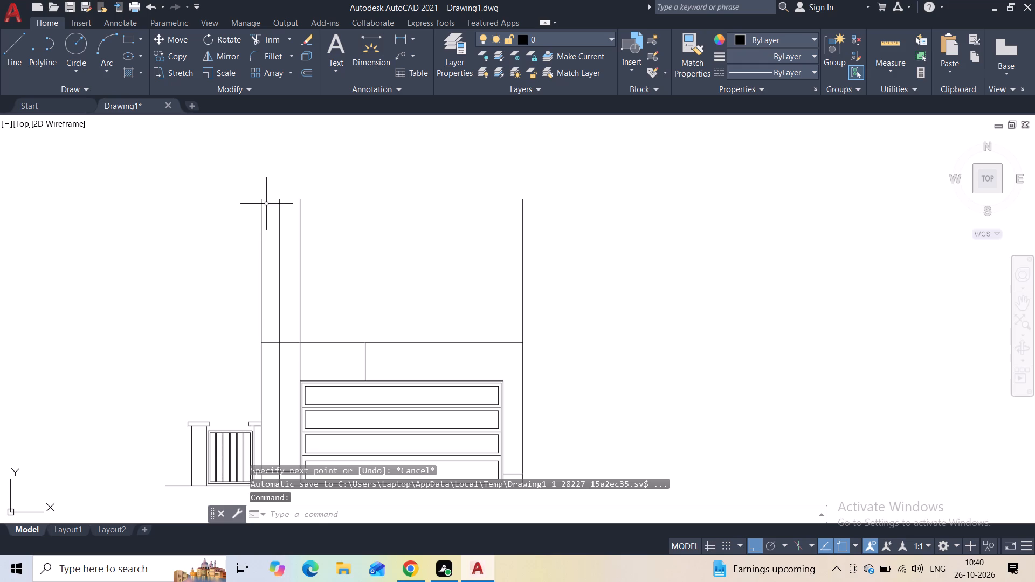
Close the upper storey with a horizontal line joining the tops of the outermost 12' vertical lines.
left_click(4, 39)
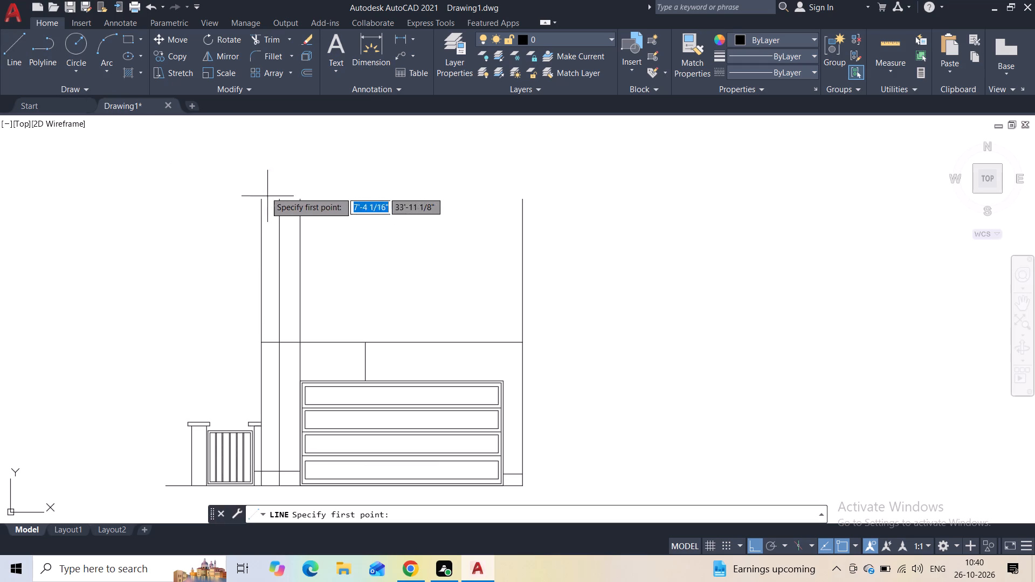
left_click(263, 196)
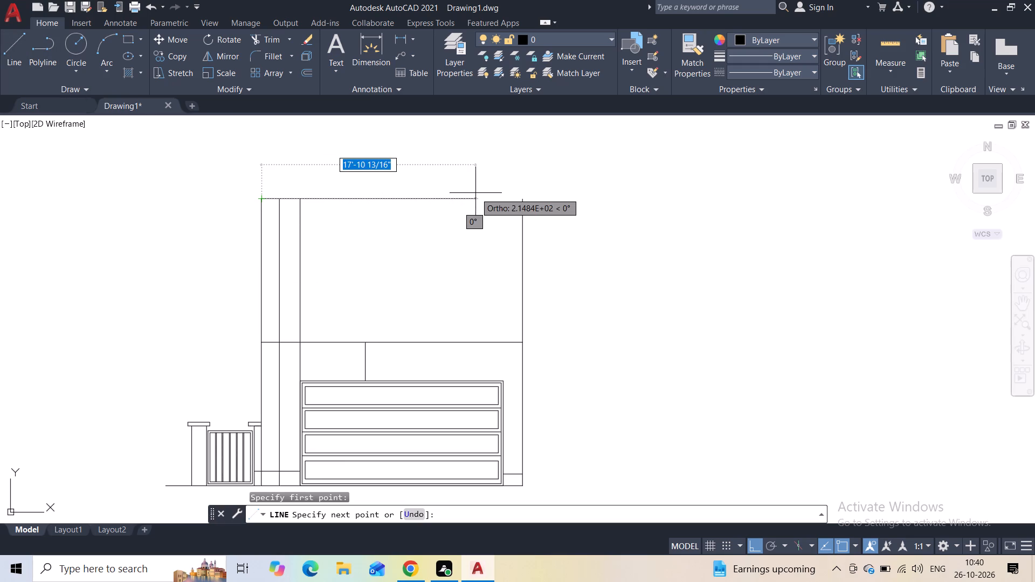
left_click(525, 199)
key("Escape")
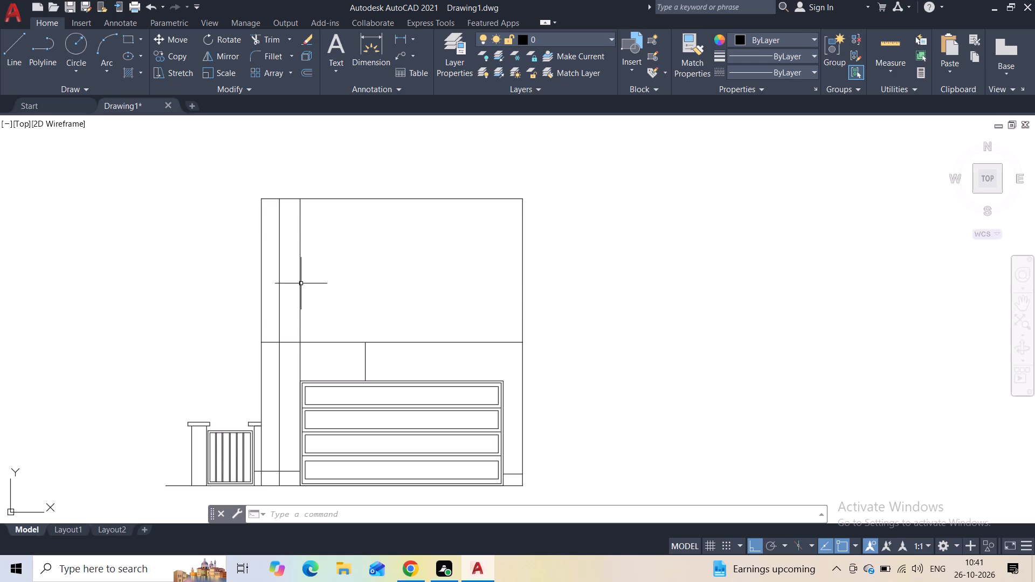
Draw a vertical line down from the upper storey's top edge, nearer the outer wall, stopping about three-quarters of the way down.
left_click(25, 61)
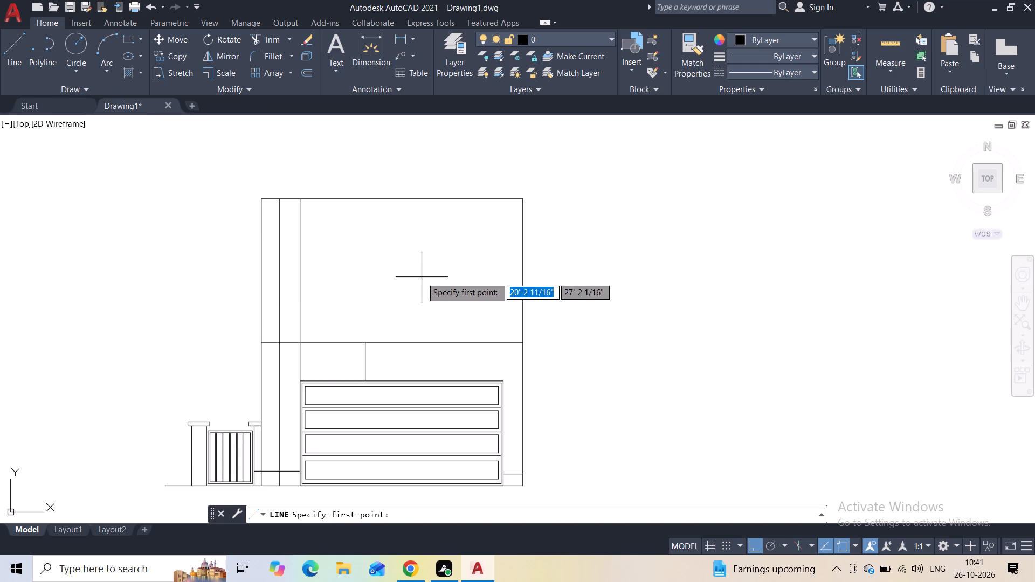
left_click(462, 202)
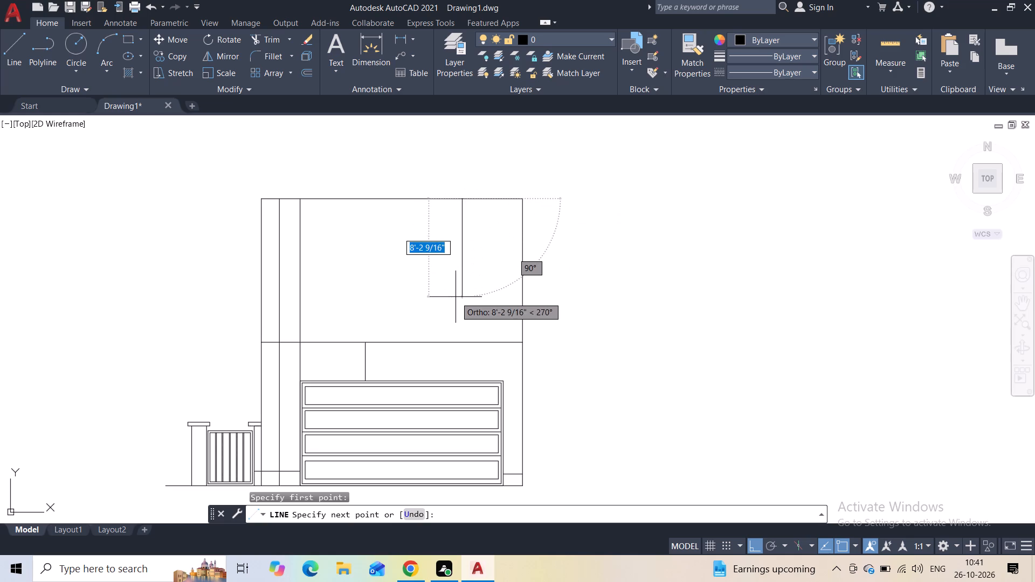
left_click(454, 311)
key("Escape")
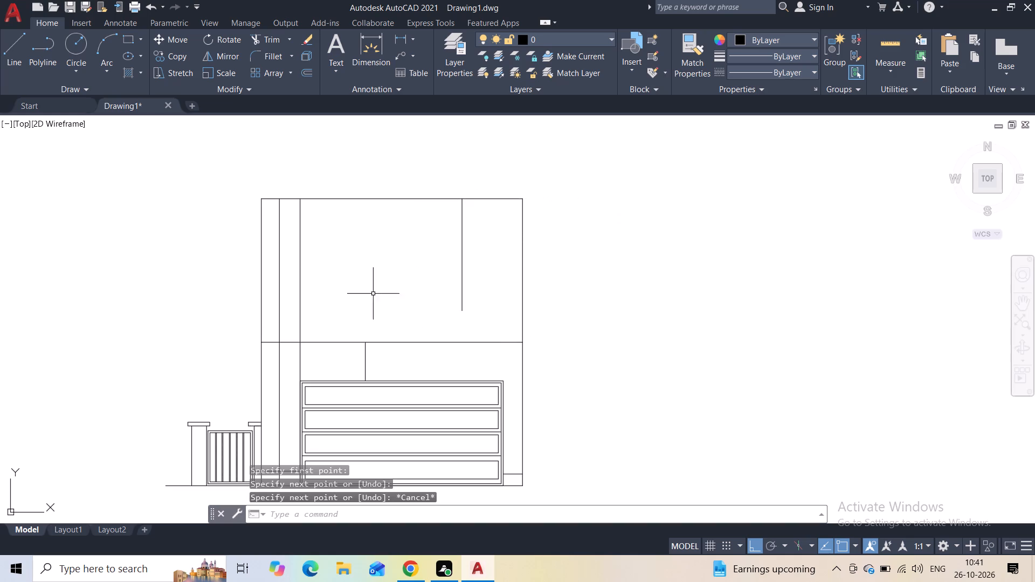
Continue the upper storey's partial vertical line slightly downward, then horizontally across to the tall structure's gate-side edge.
left_click(8, 66)
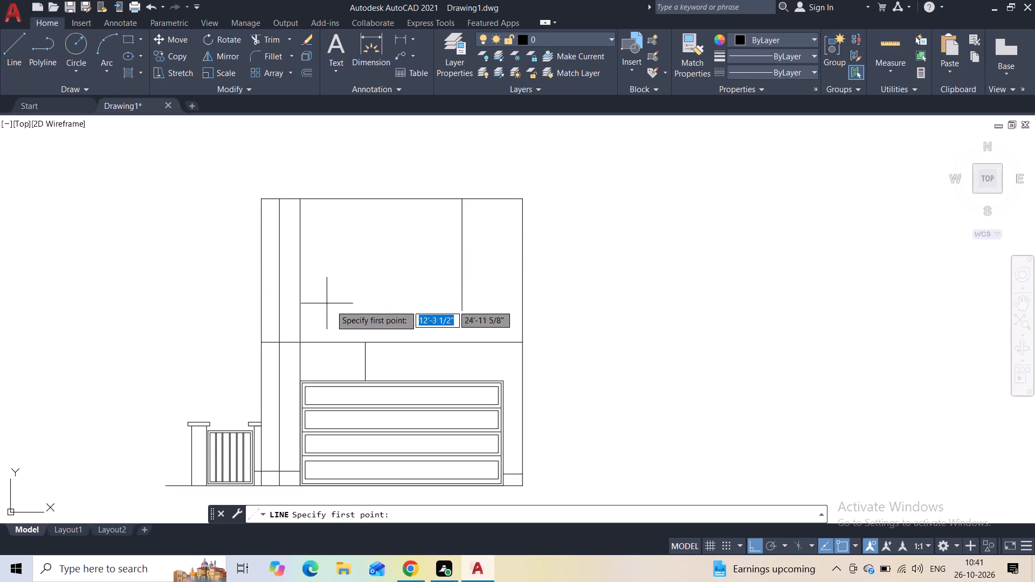
scroll(350, 316, "up", 2)
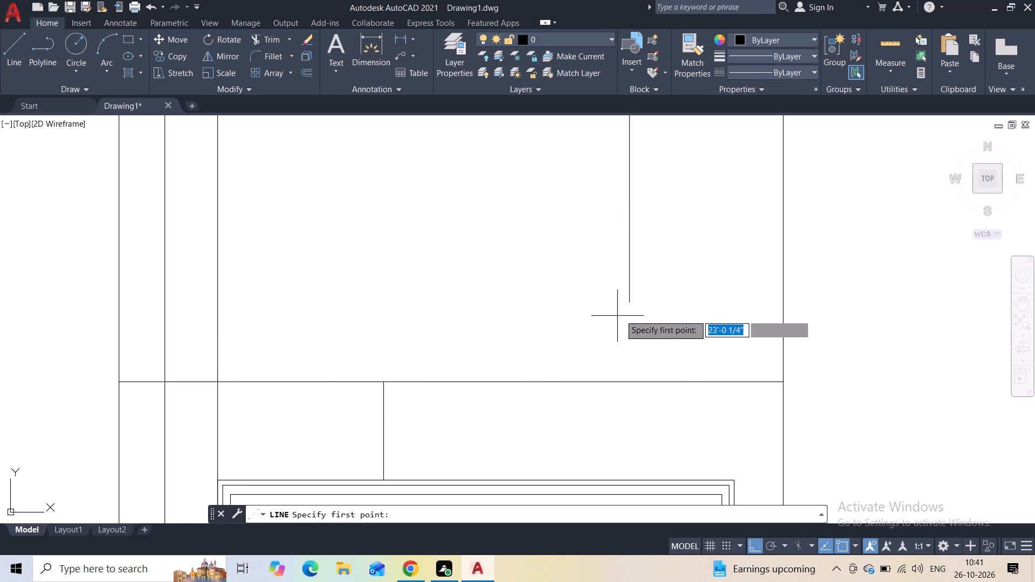
left_click(628, 301)
left_click(629, 316)
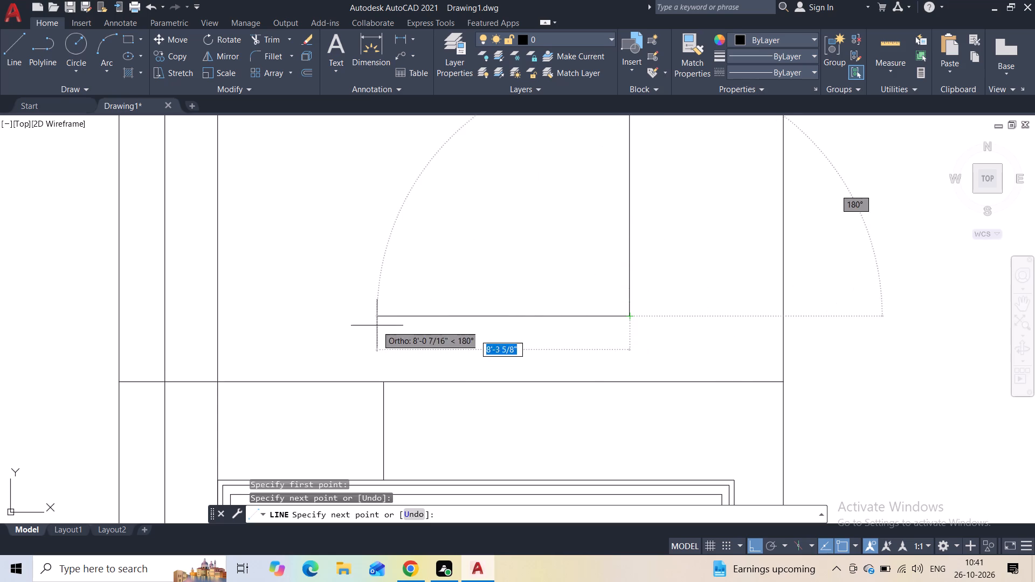
left_click(219, 317)
key("Escape")
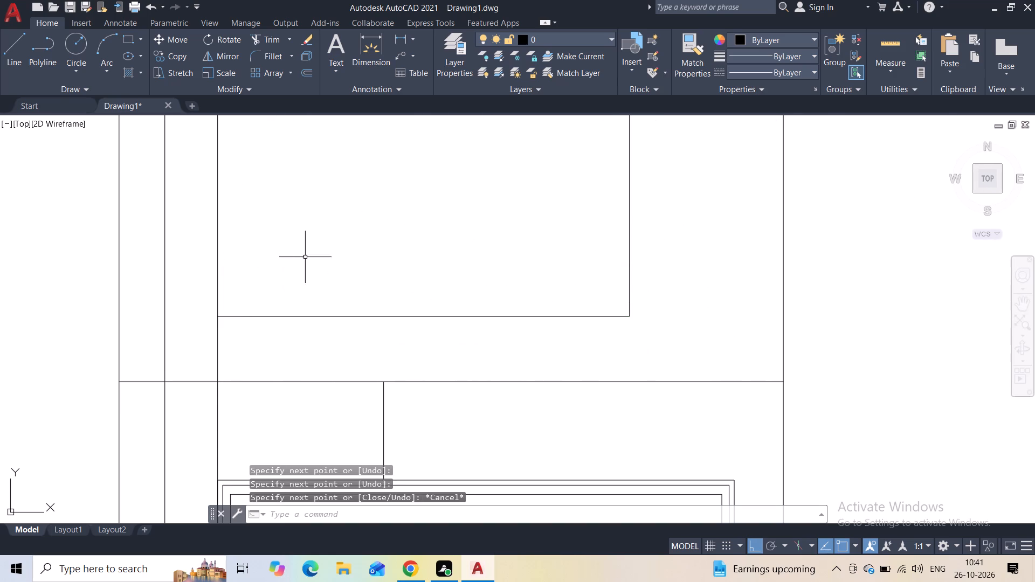
Draw a short horizontal ledge about 4" outward from the recess's lower corner, followed by a line down to the storey's base line.
key("space")
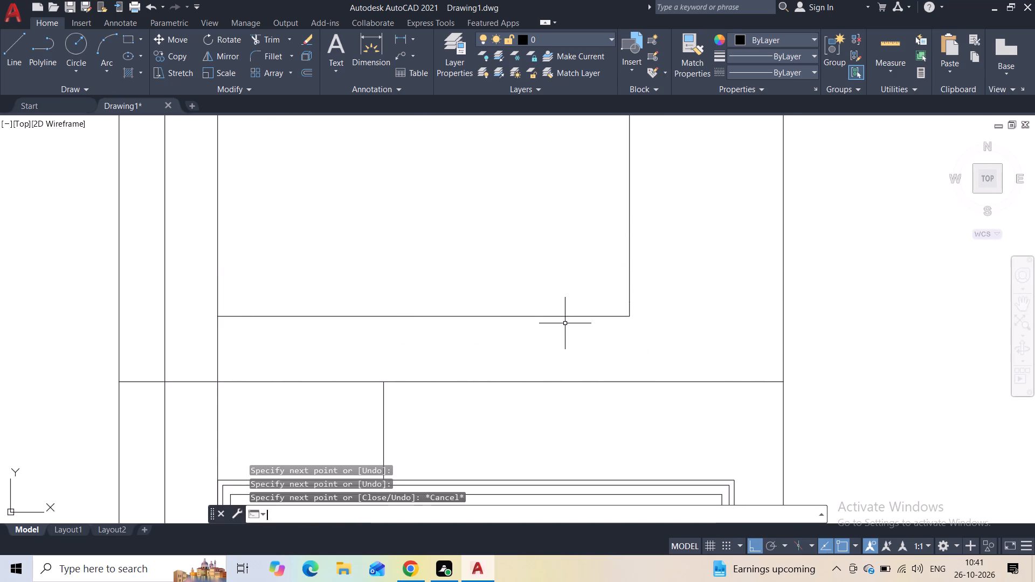
left_click(626, 317)
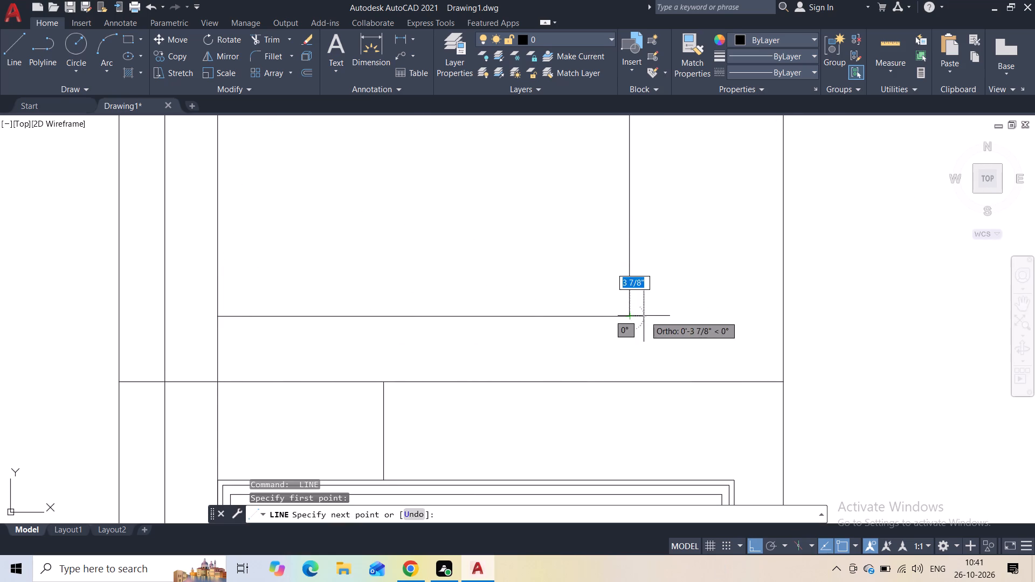
left_click(645, 316)
left_click(653, 380)
key("Escape")
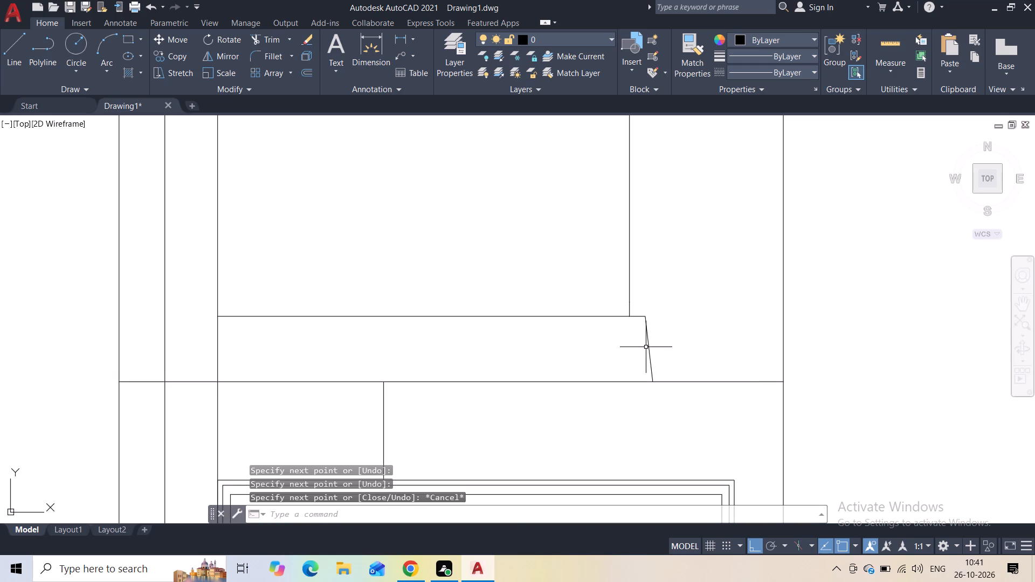
Delete the slanted line between the short ledge and the storey's base line.
left_click(651, 329)
left_click(636, 343)
key("Delete")
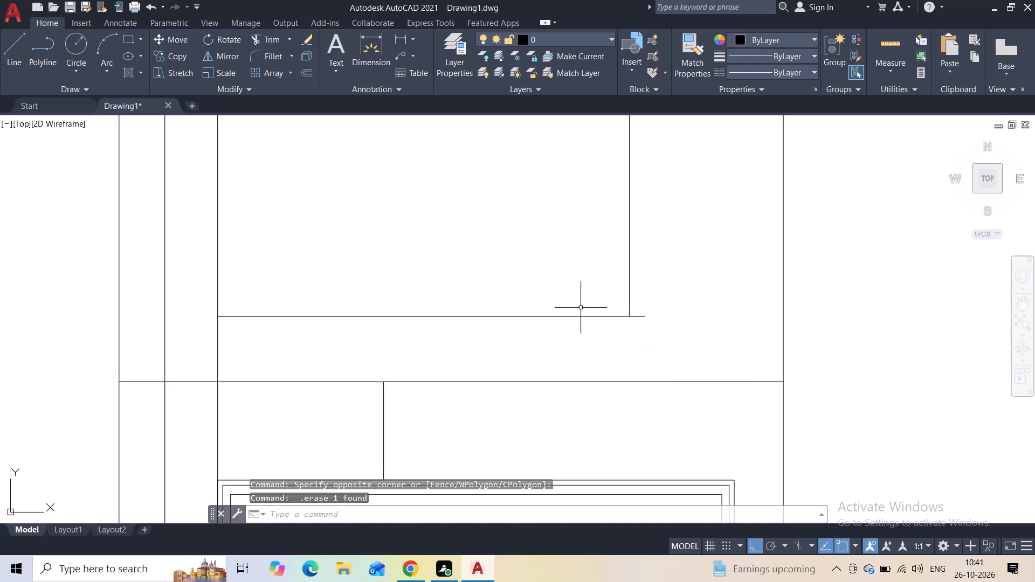
key("space")
key("Escape")
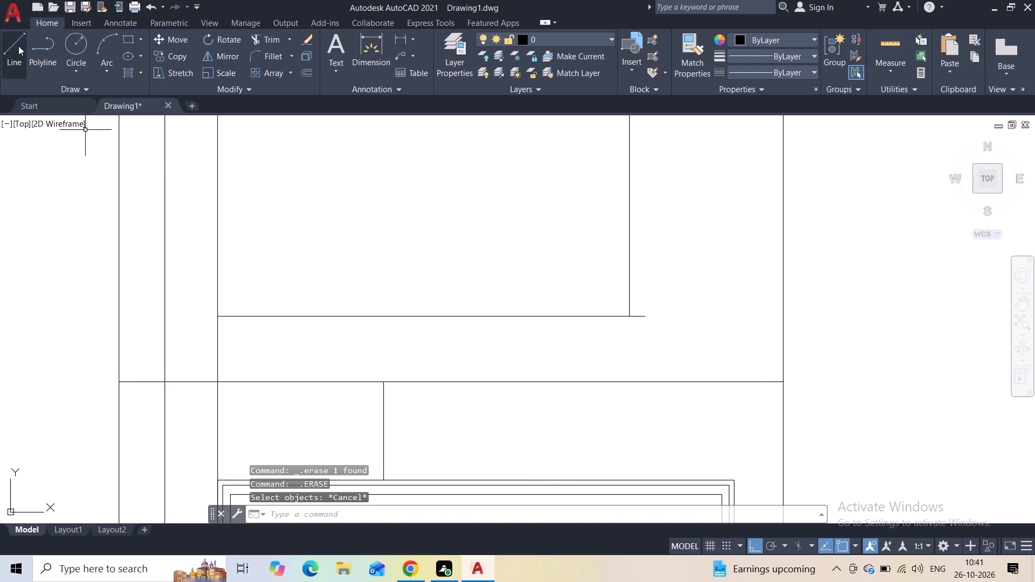
Draw a straight vertical line from the short ledge's outer end down to the storey's base line.
left_click(17, 47)
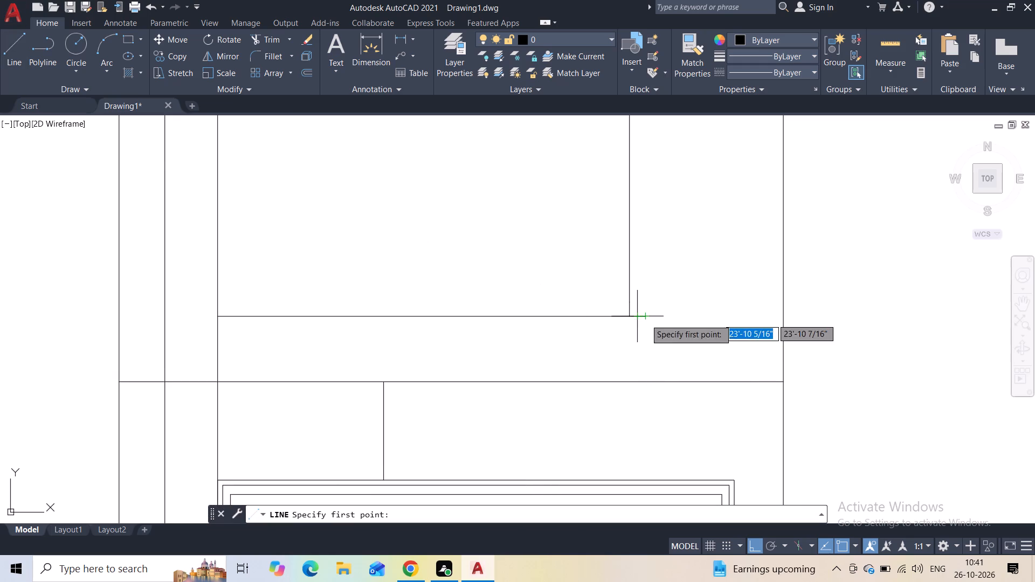
left_click(649, 320)
left_click(652, 379)
key("Escape")
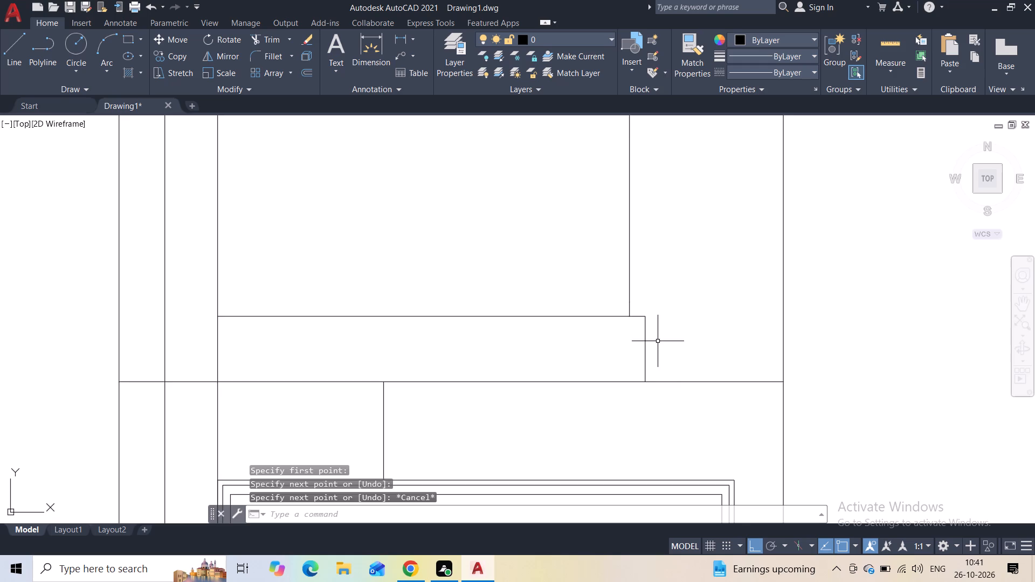
Draw an upright window rectangle about 2'-6" by 6'-6" in the narrow bay beside the upper storey's outer wall.
scroll(658, 337, "down", 1)
middle_click_drag(658, 314, 657, 341)
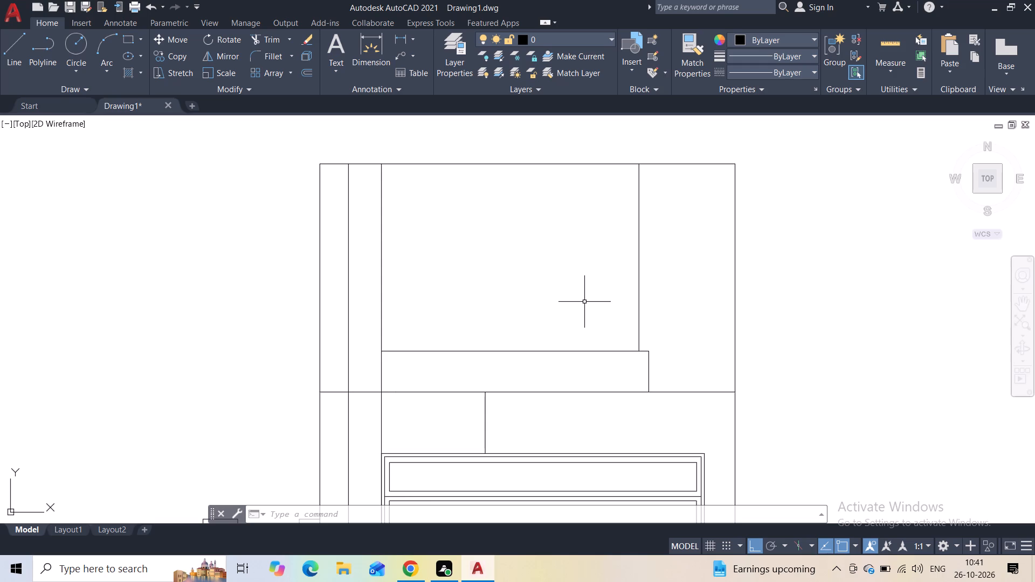
middle_click_drag(468, 234, 421, 255)
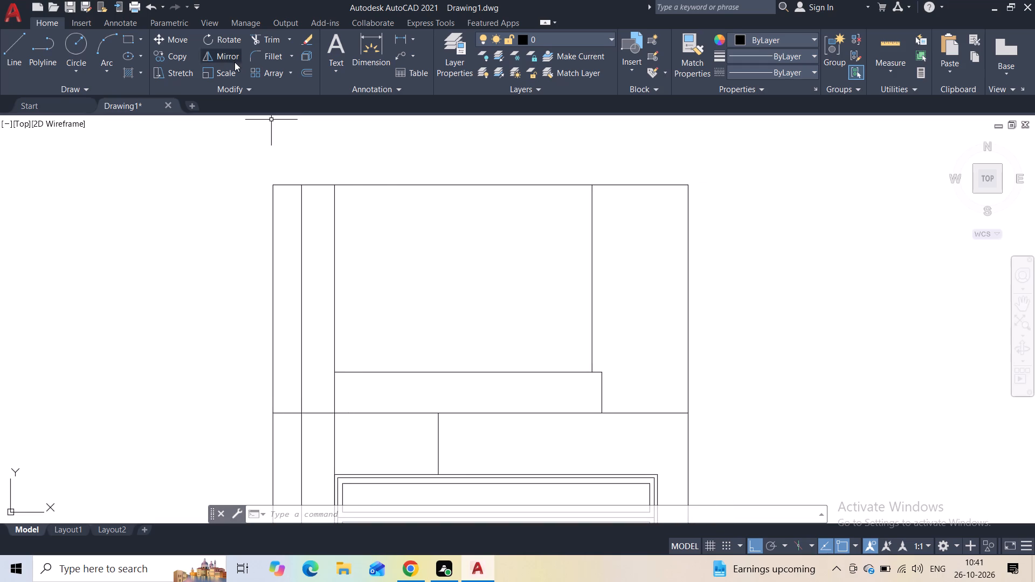
left_click(129, 42)
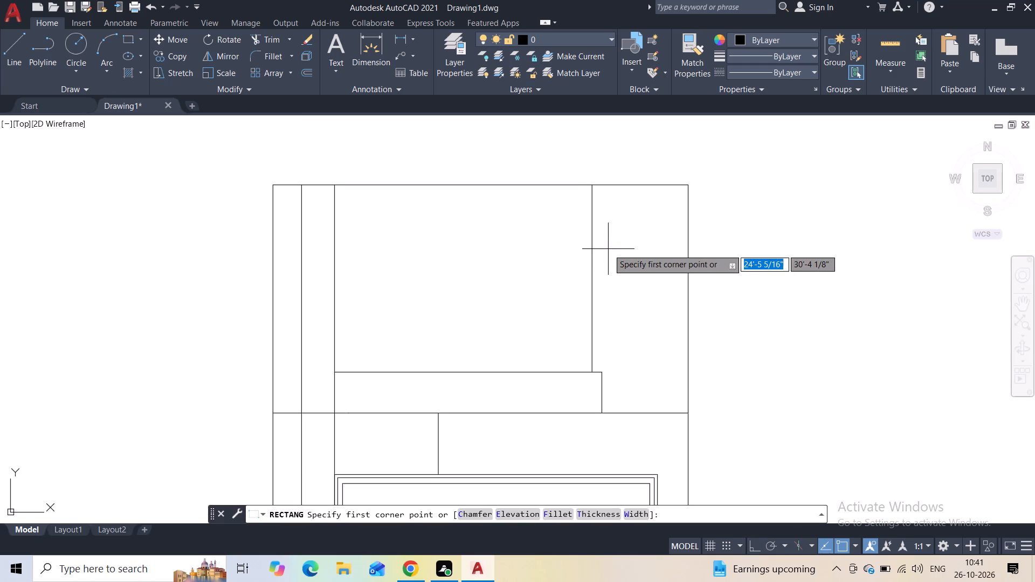
left_click(615, 223)
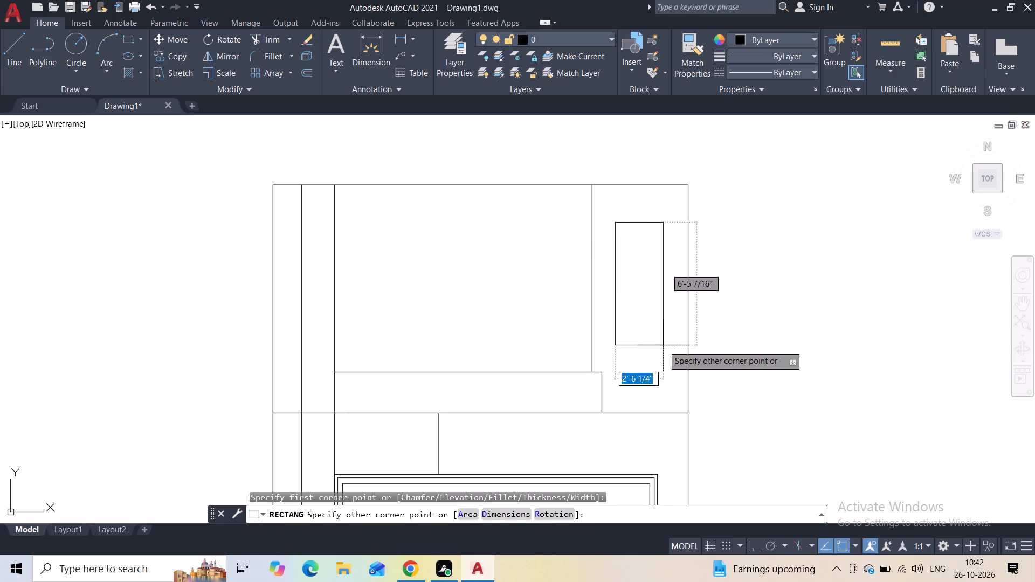
left_click(666, 352)
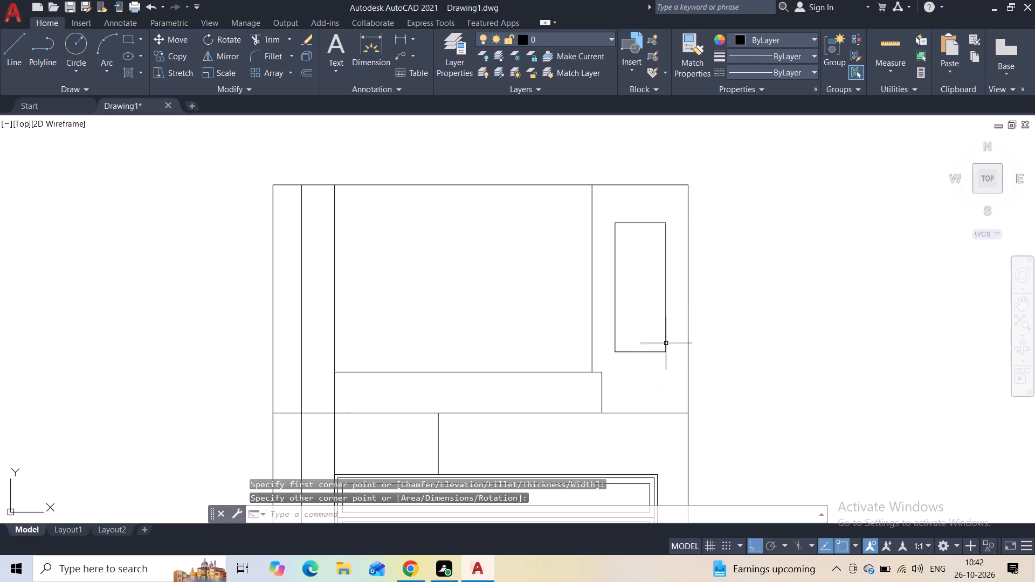
Copy the window rectangle straight up by about 7".
left_click(665, 215)
left_click(644, 252)
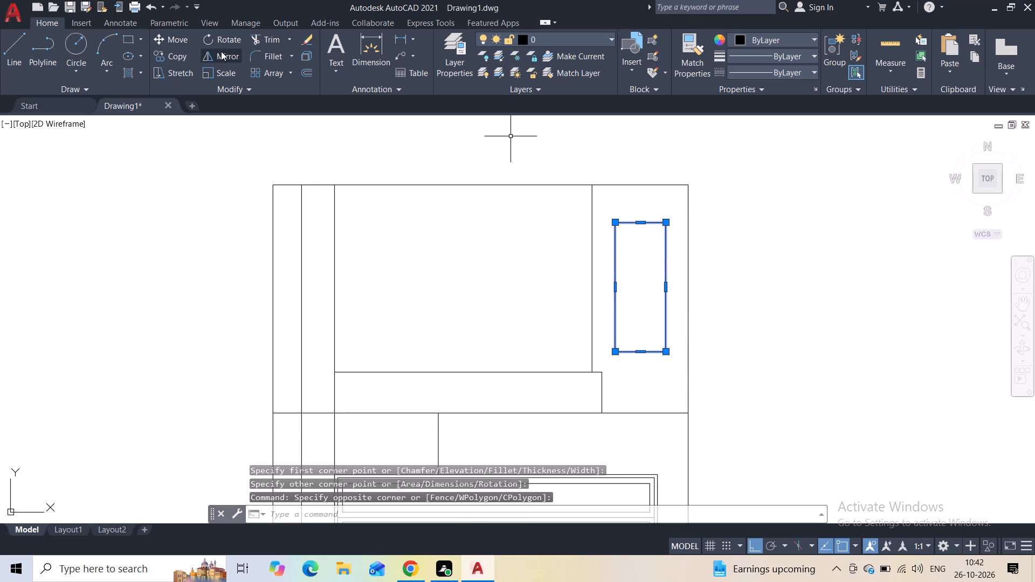
left_click(171, 50)
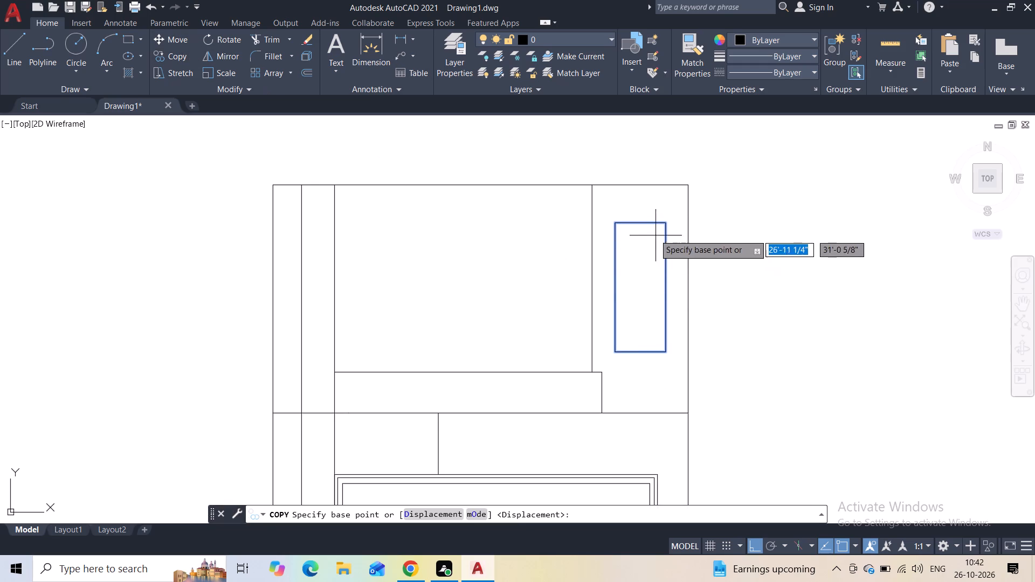
left_click(639, 224)
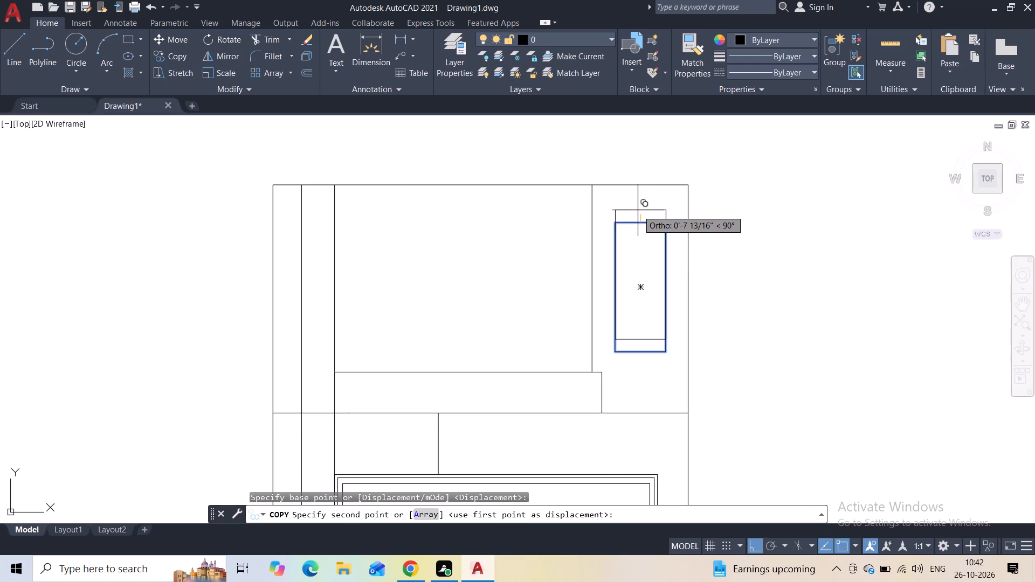
left_click(638, 212)
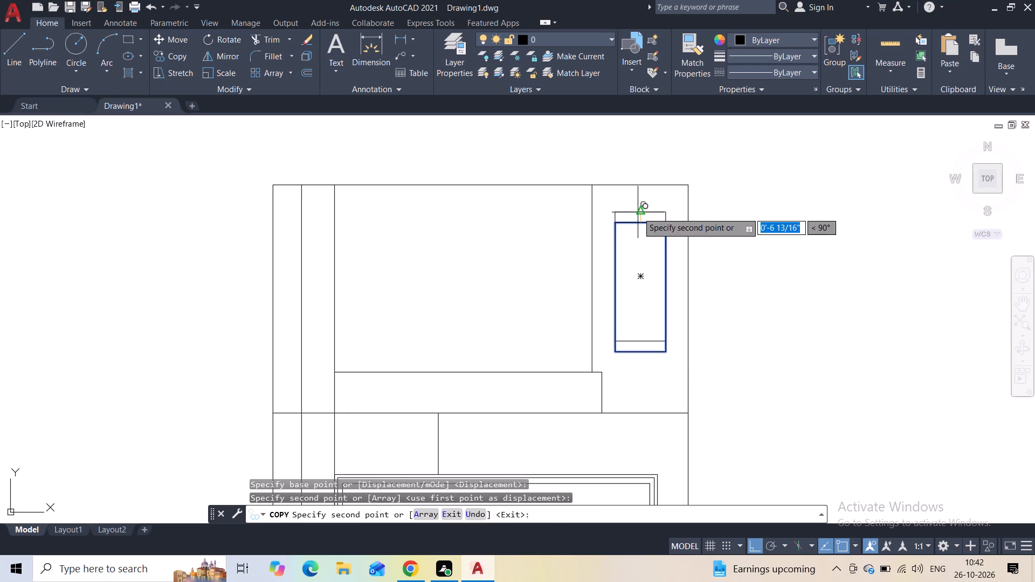
key("Escape")
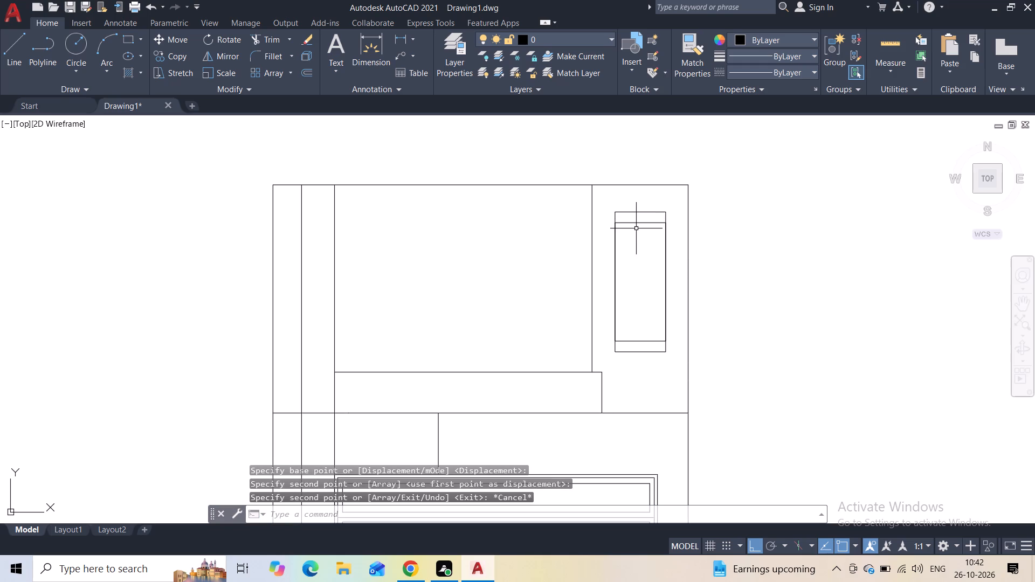
Delete the original, lower window rectangle.
scroll(640, 221, "up", 1)
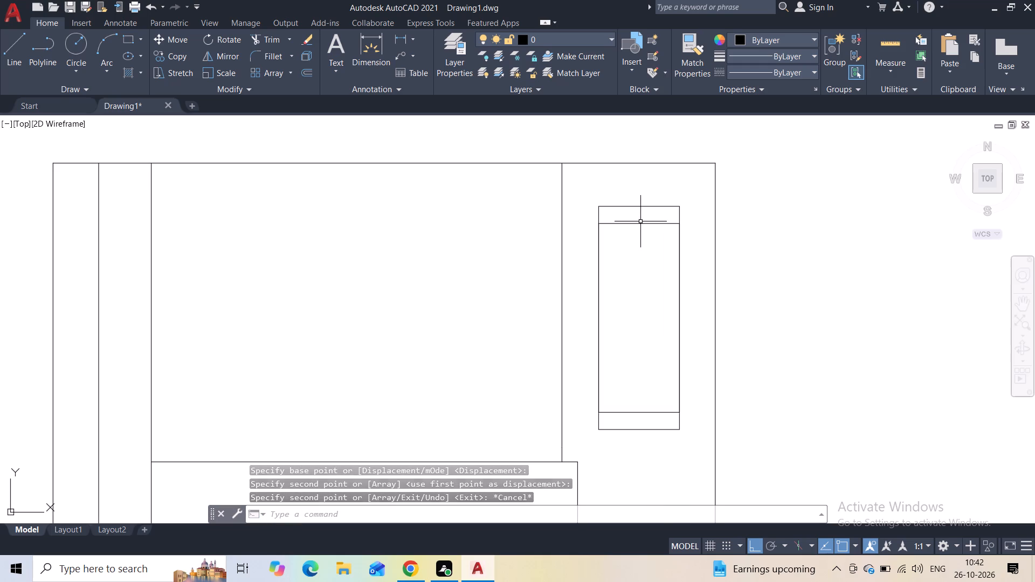
left_click(661, 217)
left_click(629, 243)
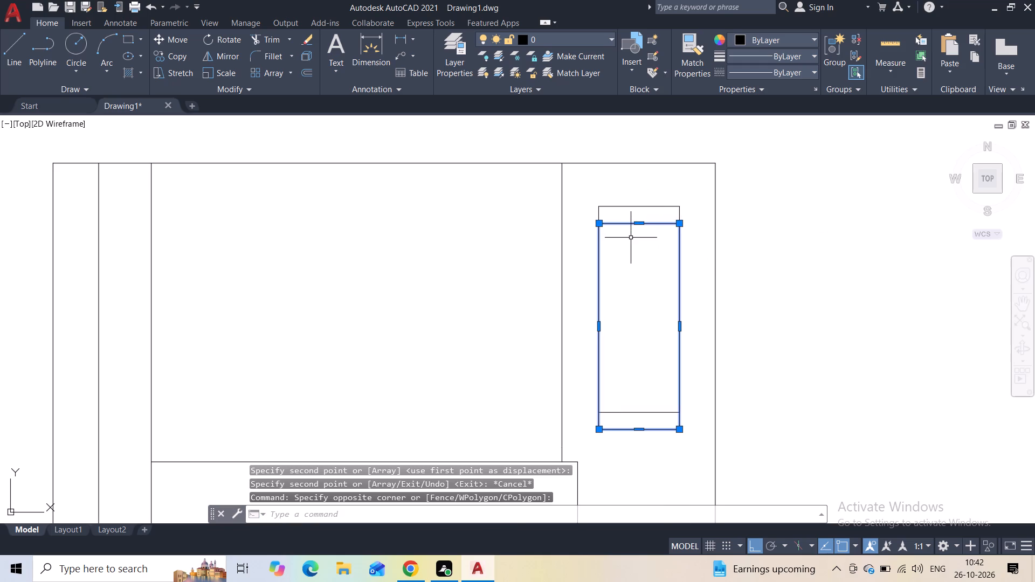
key("Delete")
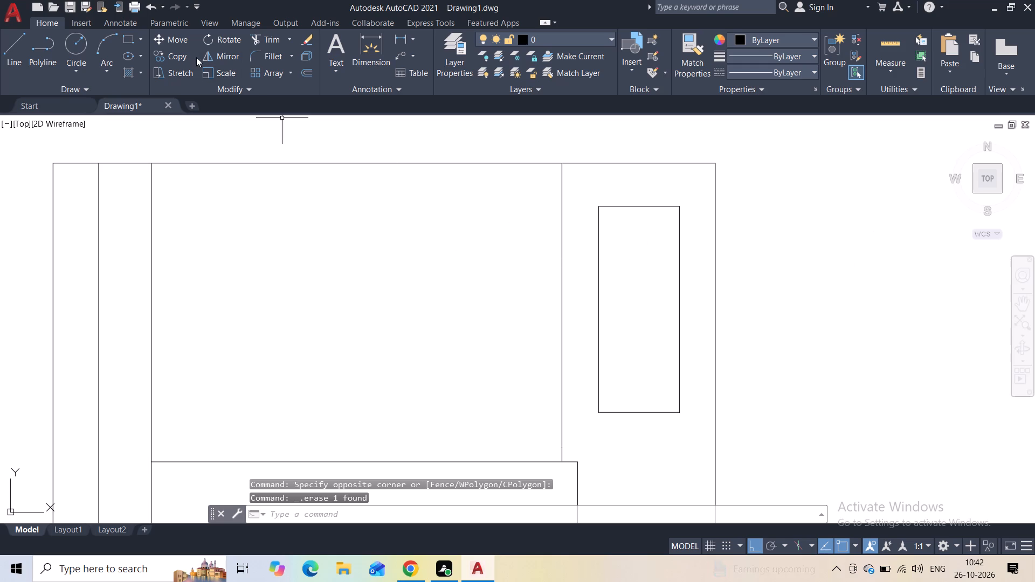
Draw a horizontal line across the upper part of the window rectangle, from side to side.
left_click(9, 49)
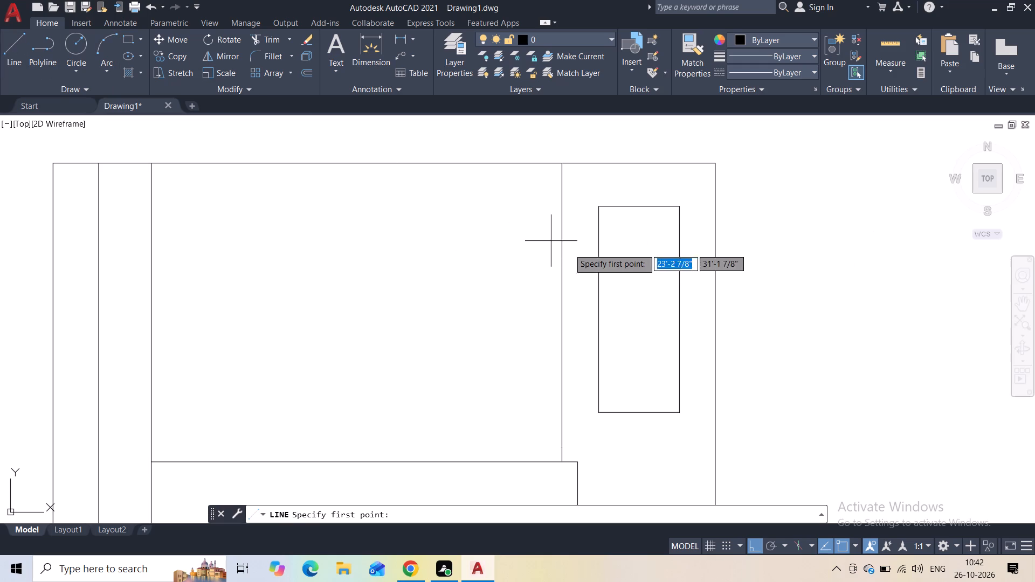
left_click(603, 247)
left_click(681, 248)
key("Escape")
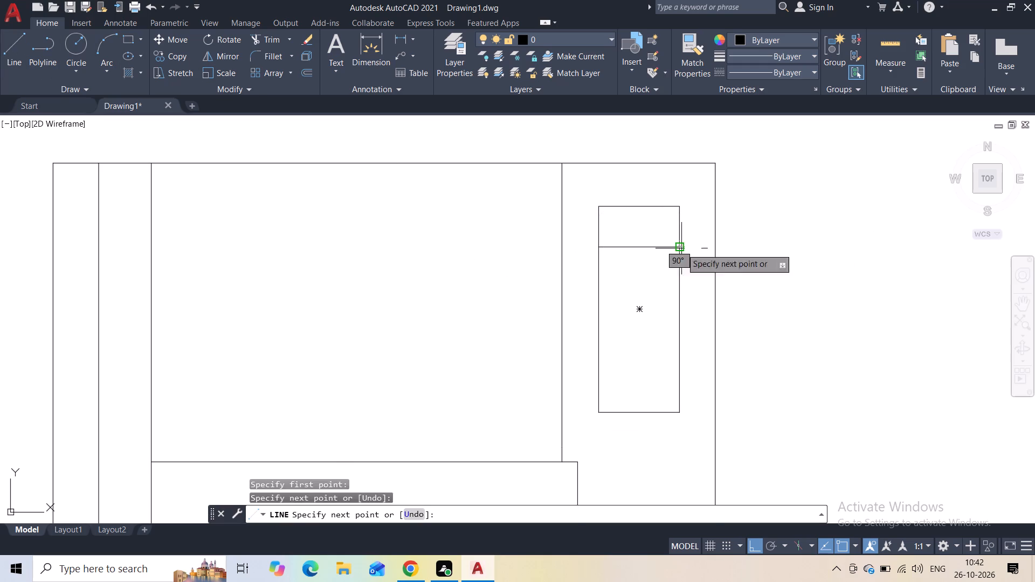
Offset the window's horizontal line 2" downward.
left_click(657, 236)
left_click(640, 255)
left_click(301, 74)
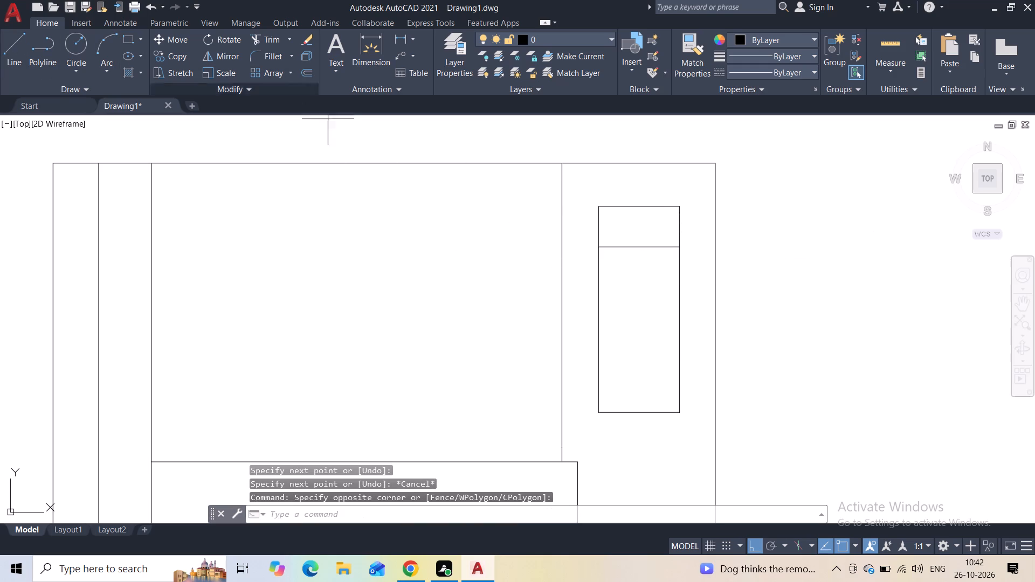
key("2")
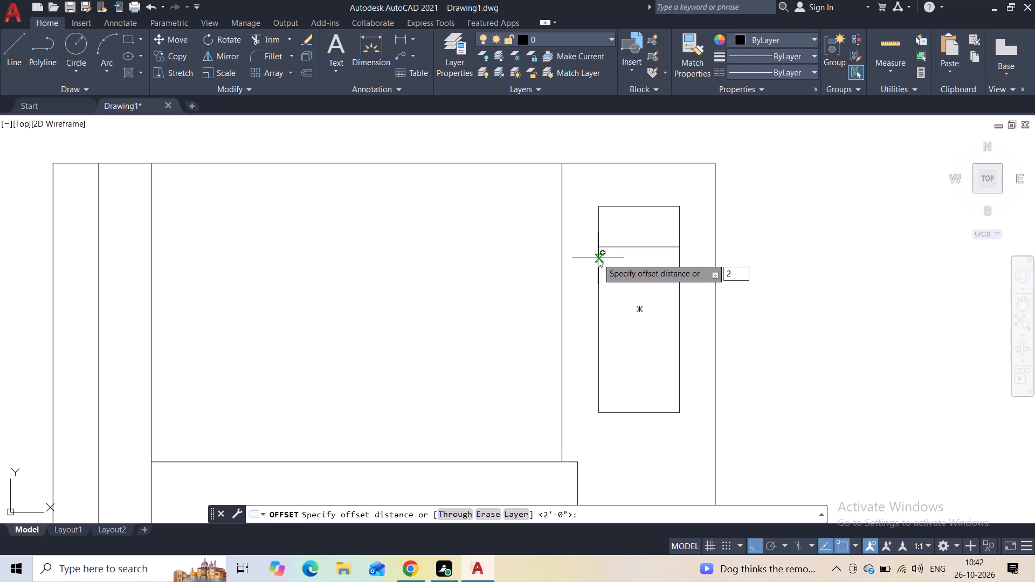
key("shift+quotedbl")
key("Return")
left_click(598, 258)
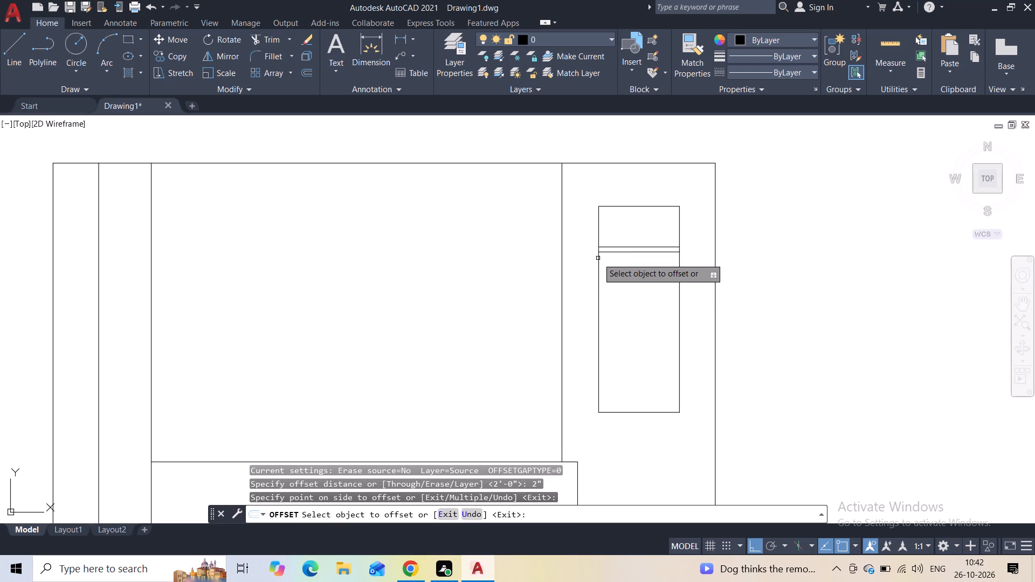
Offset the window rectangle 2" outward to form its frame.
left_click(599, 232)
left_click(575, 218)
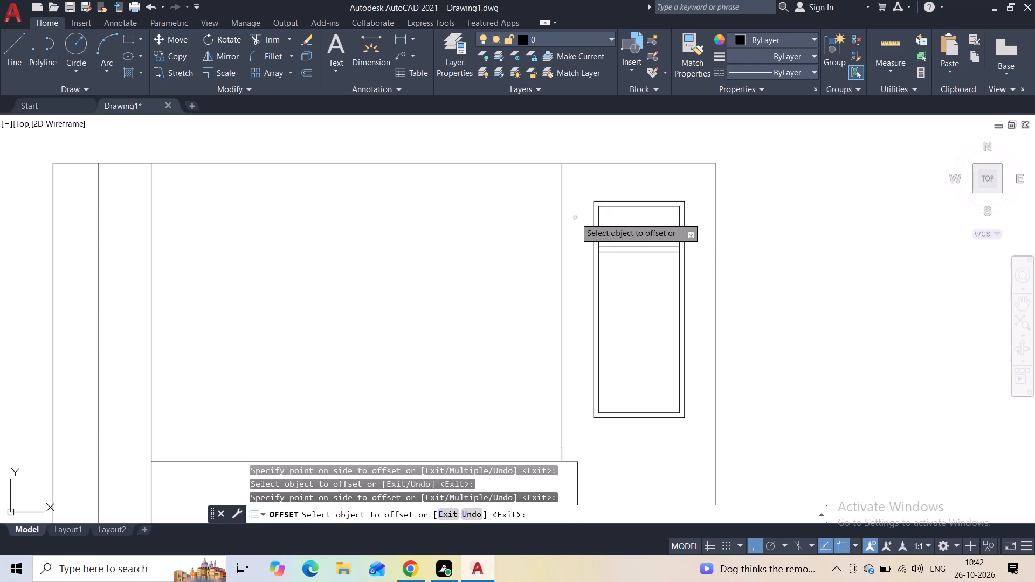
key("Escape")
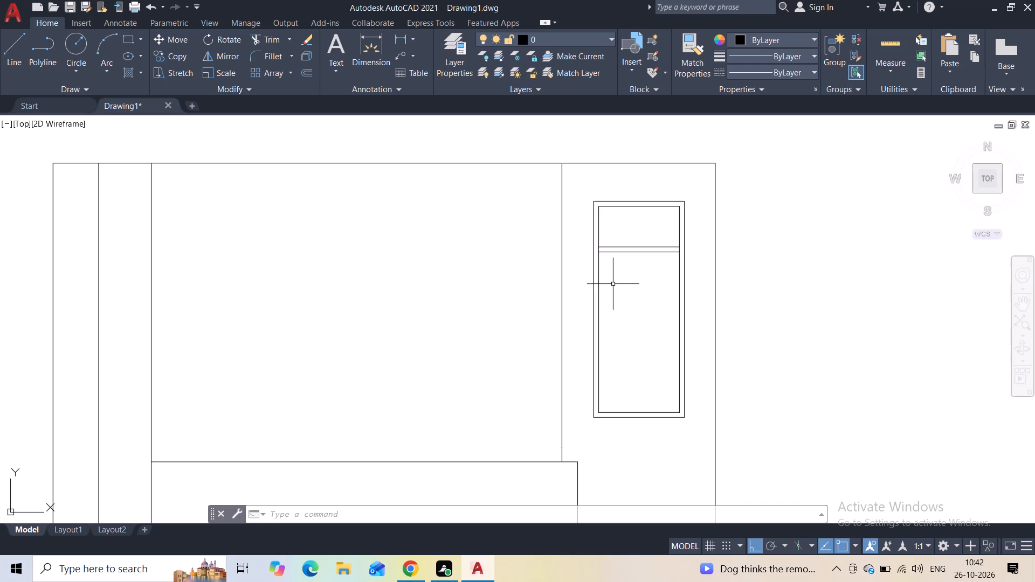
Draw a second horizontal line across the inside of the window, about midway between the upper crossbar and the window's bottom.
middle_click_drag(613, 285, 610, 226)
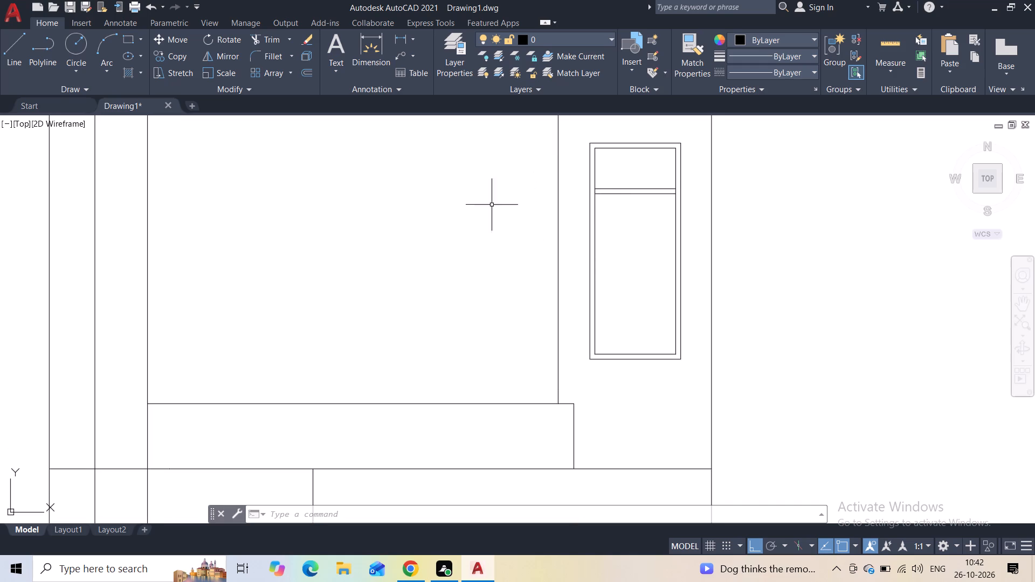
left_click(16, 53)
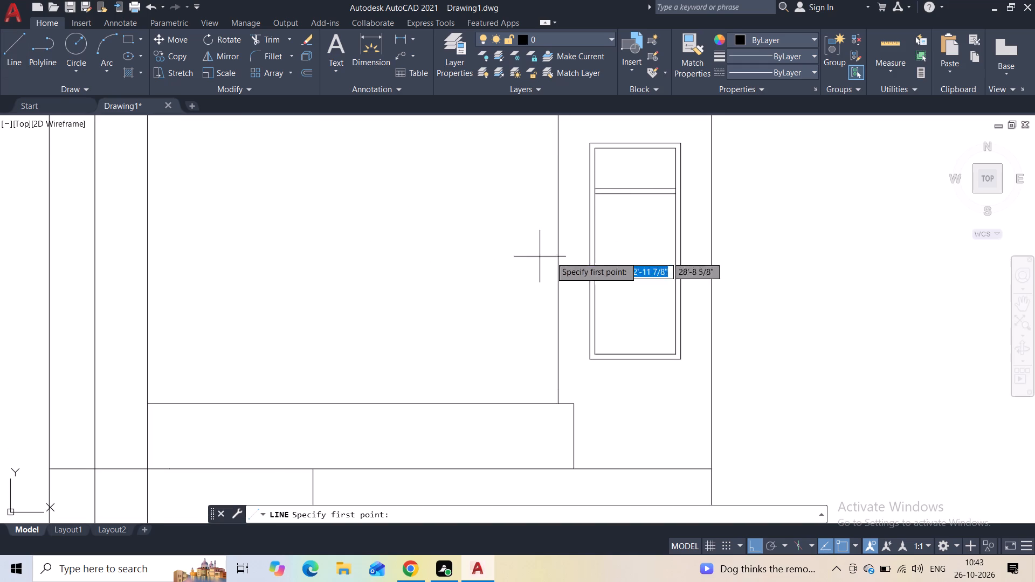
left_click(595, 273)
left_click(674, 274)
key("Escape")
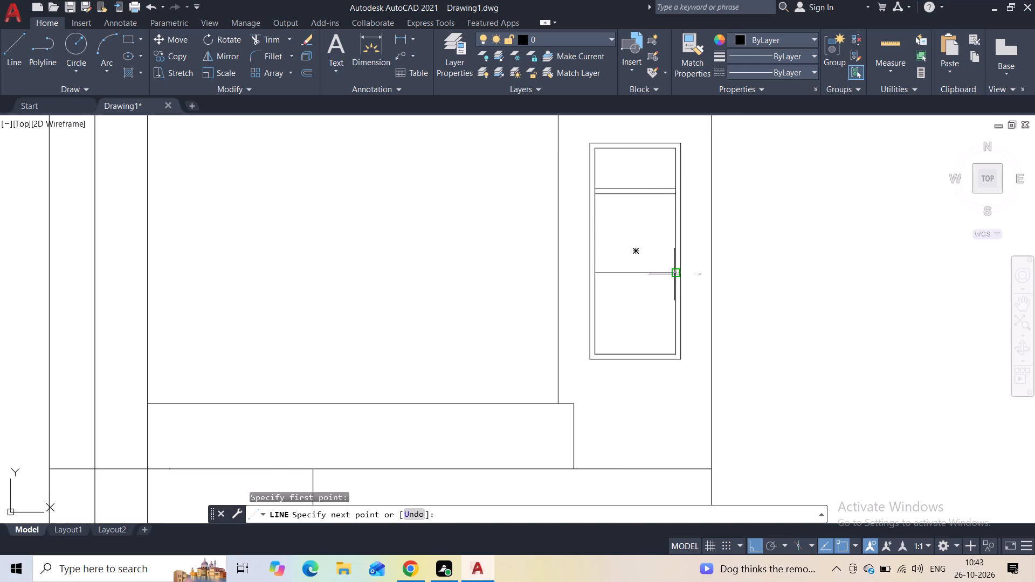
Offset the window's lower crossbar line 1" downward.
left_click(632, 264)
left_click(619, 294)
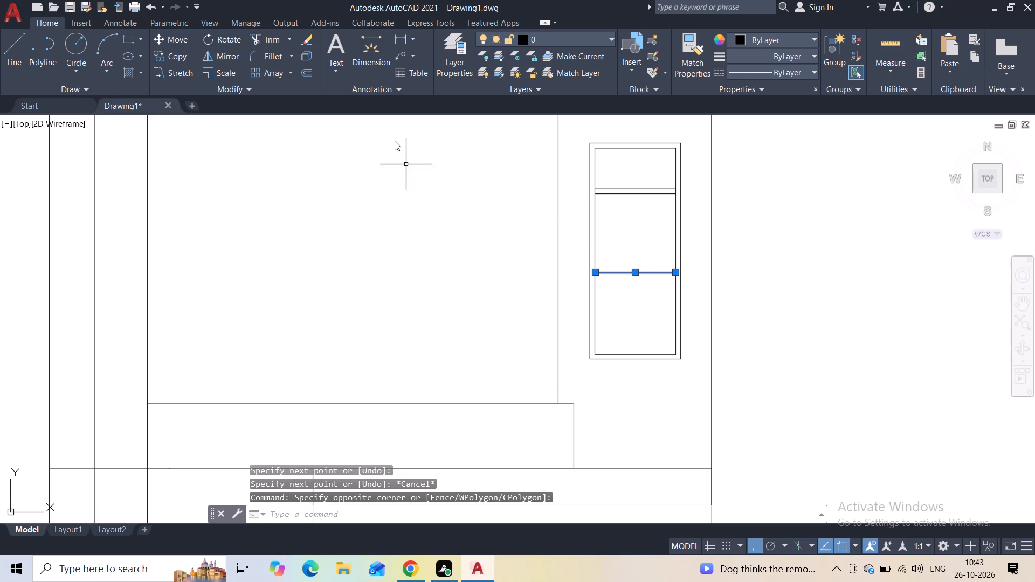
left_click(308, 77)
type("1\"")
key("Return")
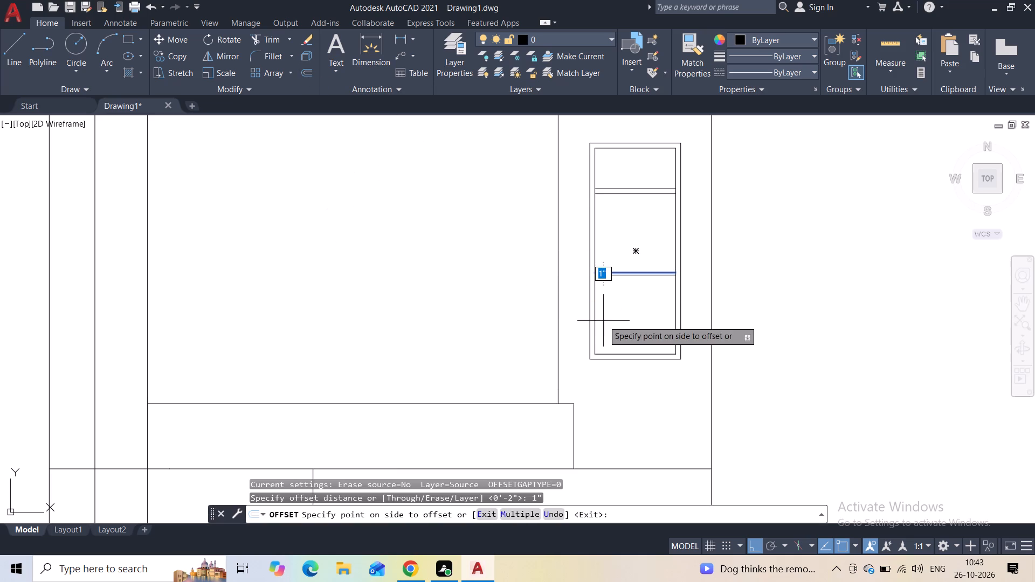
left_click(605, 313)
key("Escape")
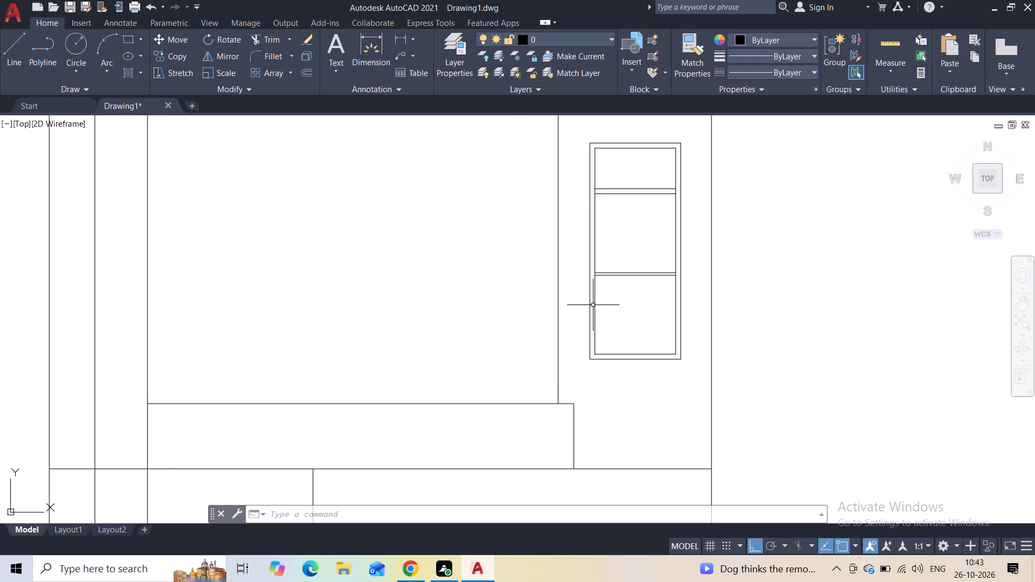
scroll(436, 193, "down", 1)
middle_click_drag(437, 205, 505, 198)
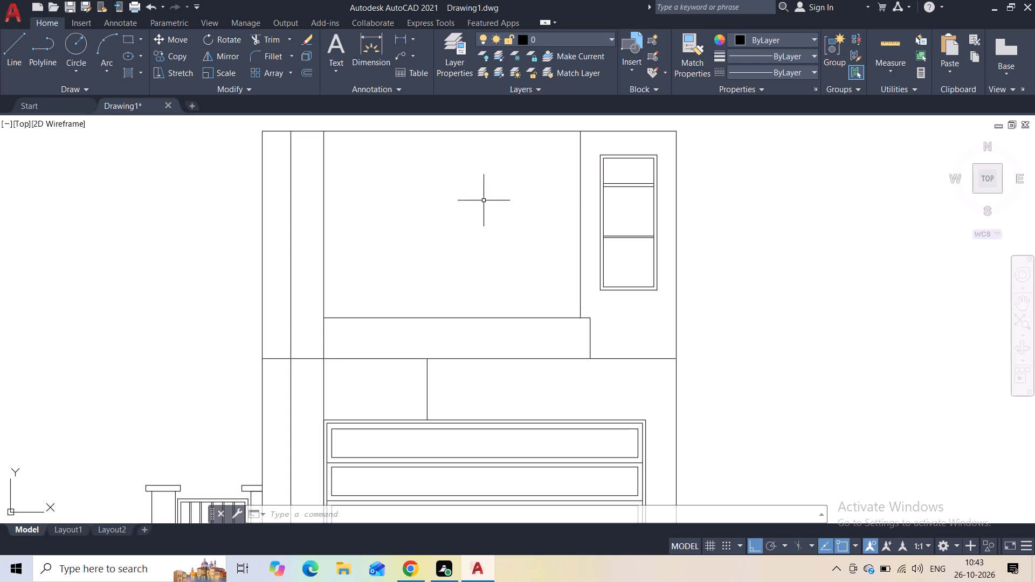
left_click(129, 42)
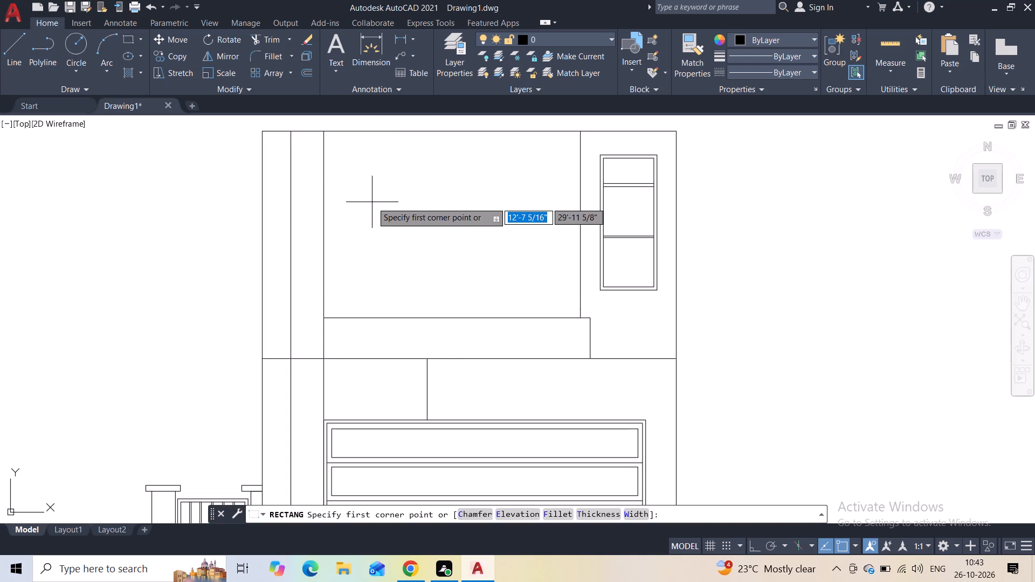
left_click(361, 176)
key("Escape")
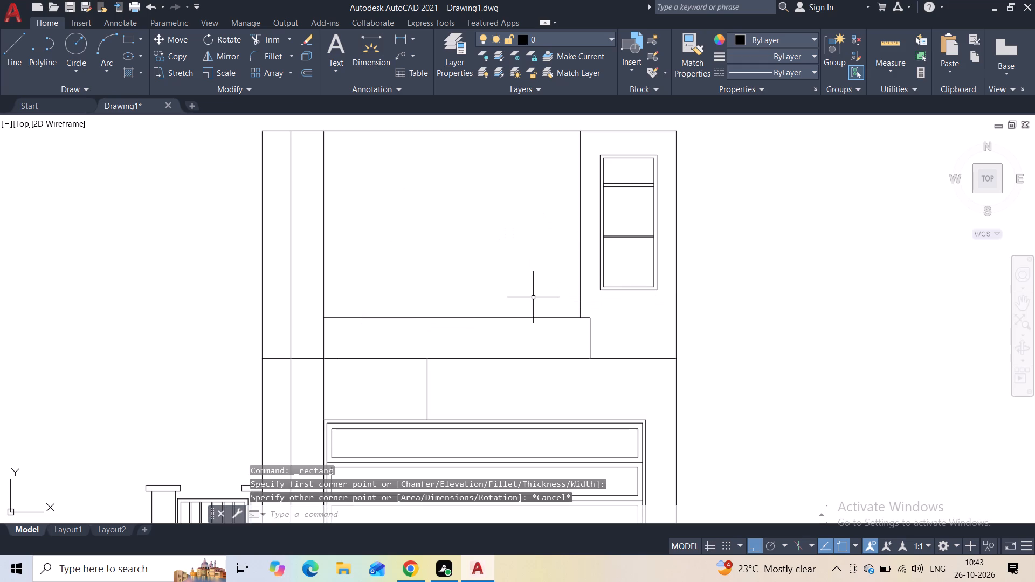
Draw a rectangle about 10' wide in the upper storey's large bay, with its bottom edge on the top of the ledge.
left_click(131, 41)
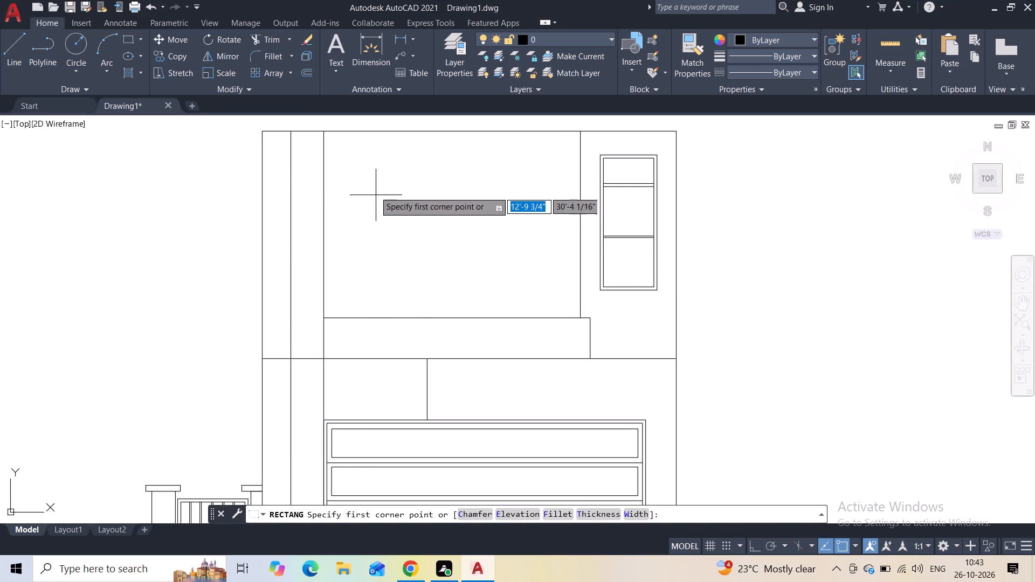
left_click(362, 185)
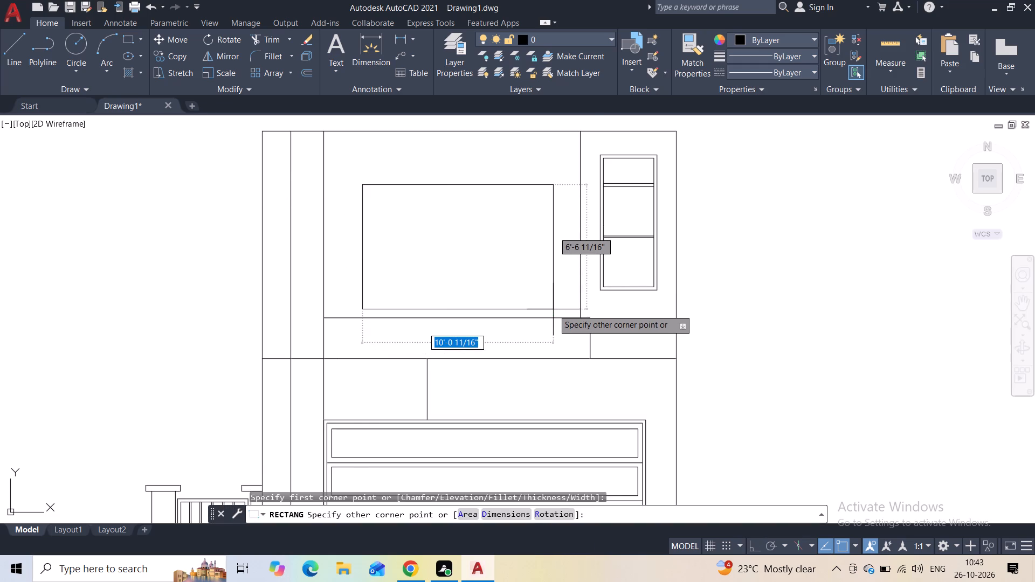
scroll(553, 309, "up", 1)
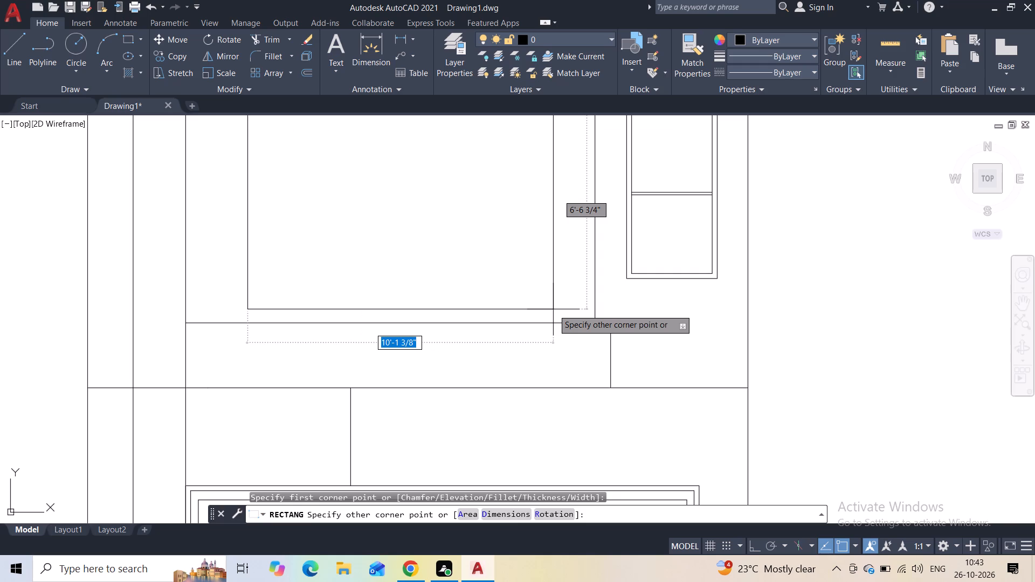
left_click(550, 323)
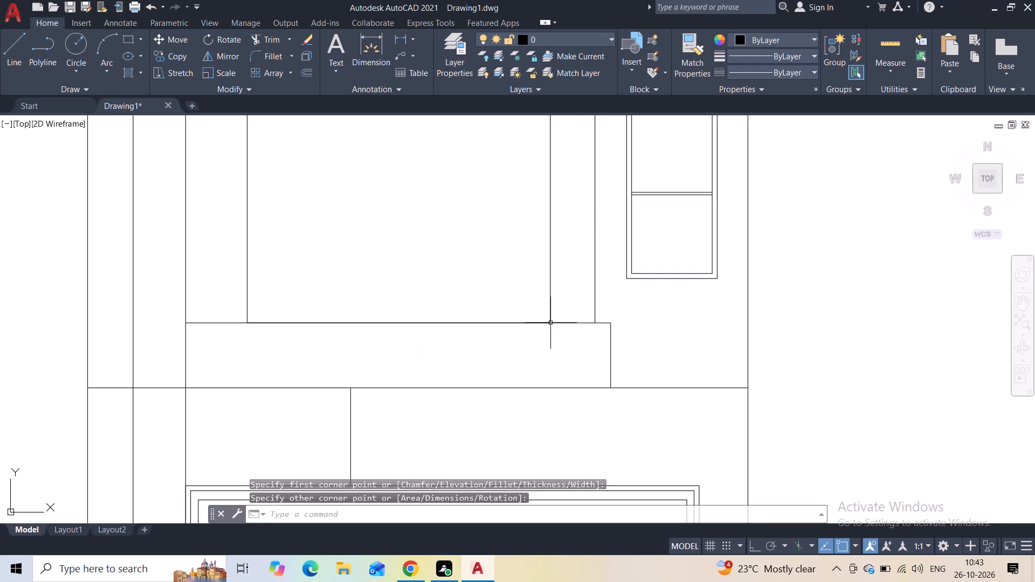
Draw a horizontal line across the large upper-storey bay from side to side, crossing the rectangle at about mid-height.
scroll(512, 268, "down", 1)
middle_click_drag(511, 271, 511, 288)
scroll(511, 288, "down", 1)
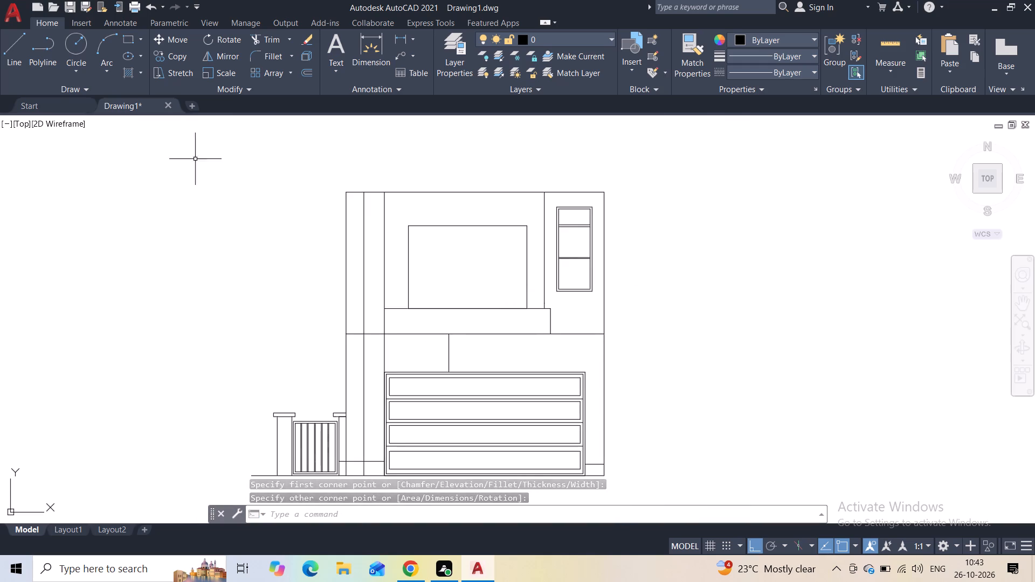
left_click(18, 64)
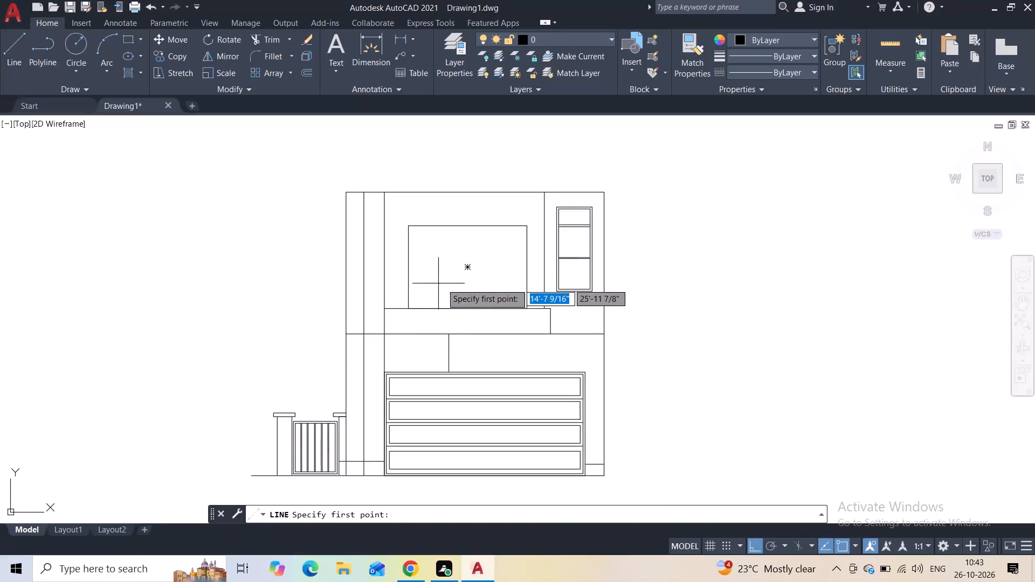
scroll(451, 287, "up", 2)
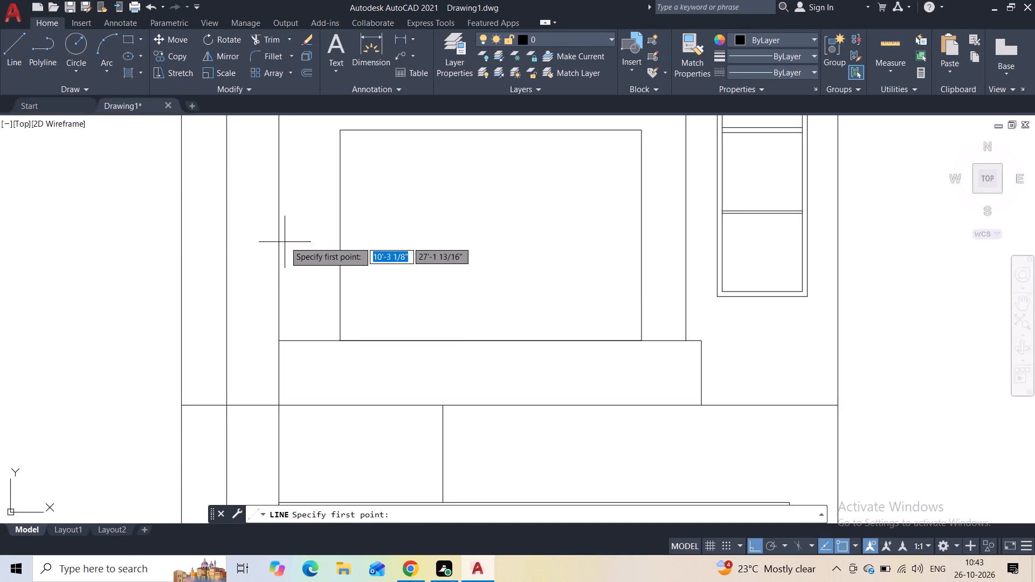
left_click(278, 233)
left_click(687, 236)
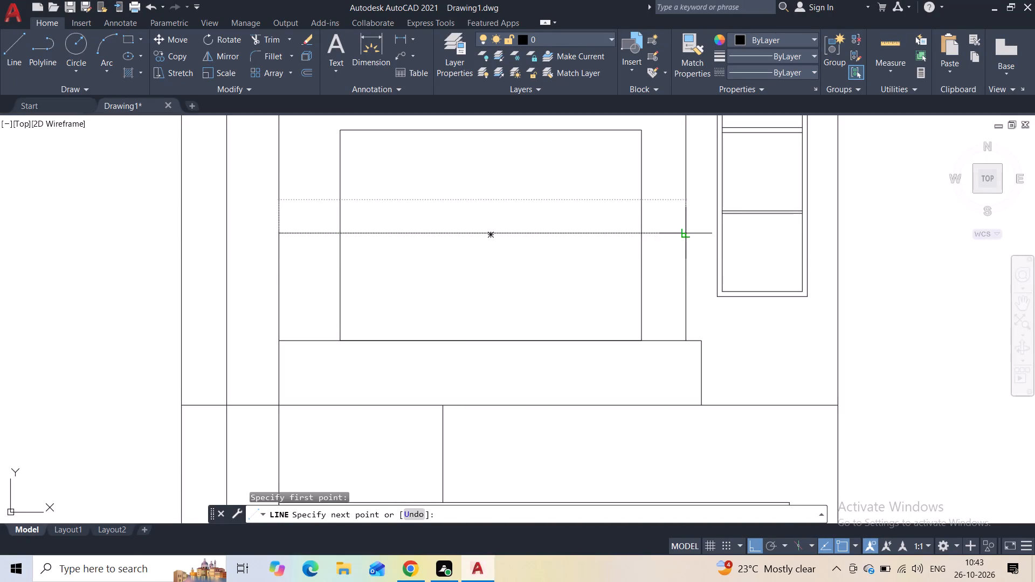
key("Escape")
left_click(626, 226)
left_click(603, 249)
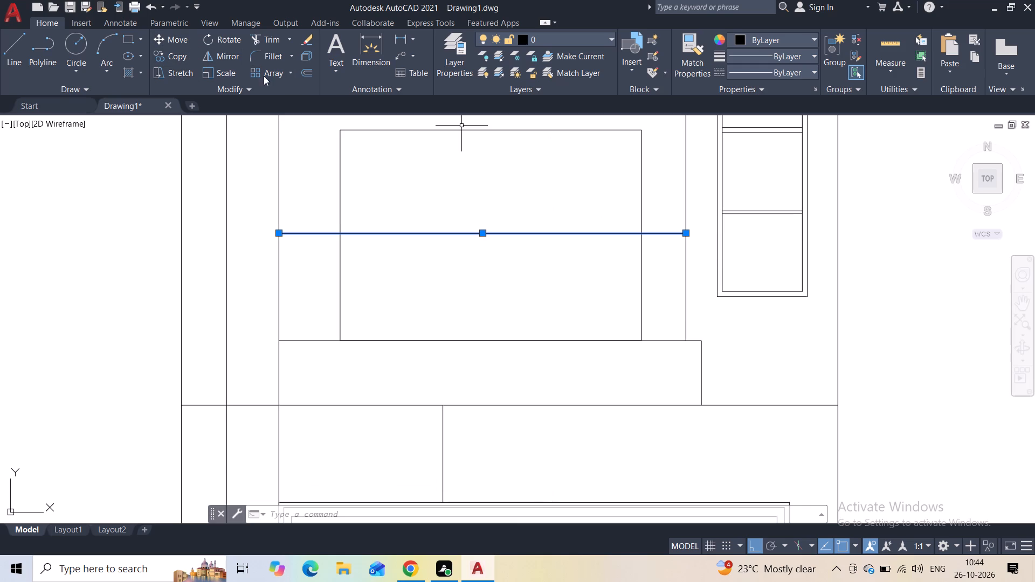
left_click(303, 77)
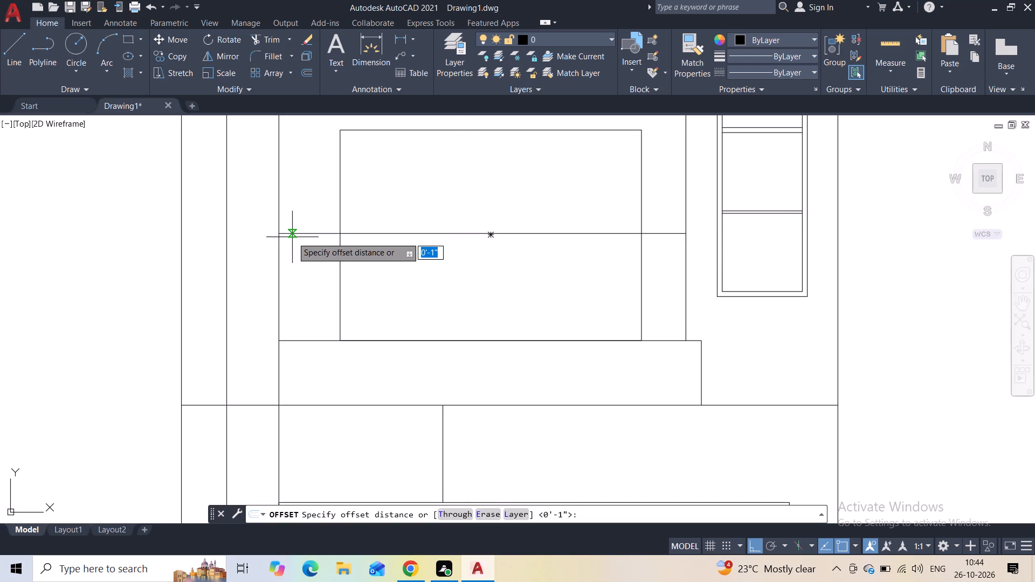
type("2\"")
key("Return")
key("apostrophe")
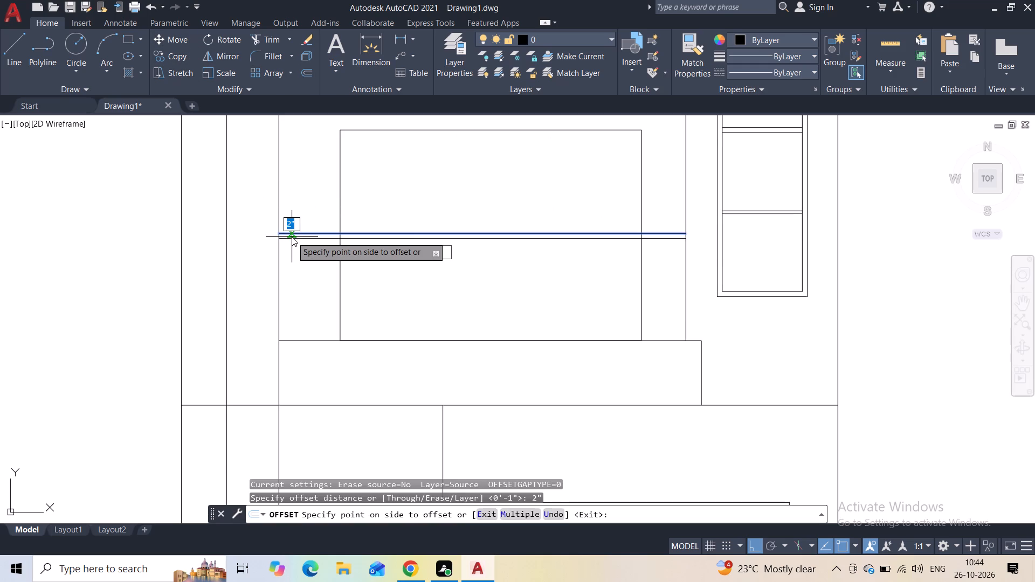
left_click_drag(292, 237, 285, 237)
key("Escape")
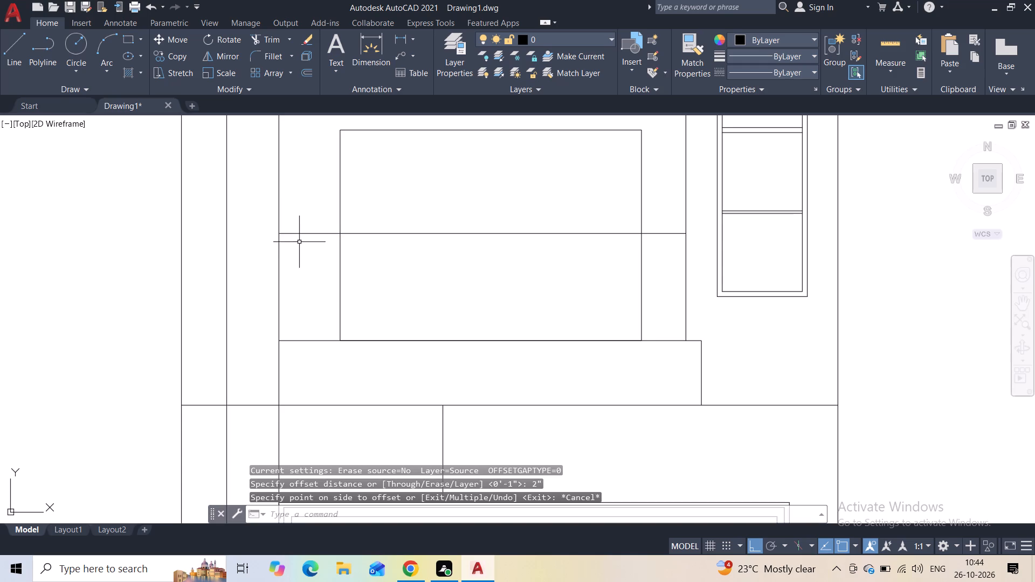
Offset the bay's horizontal line 2" downward to form a rail.
left_click(301, 233)
left_click(307, 73)
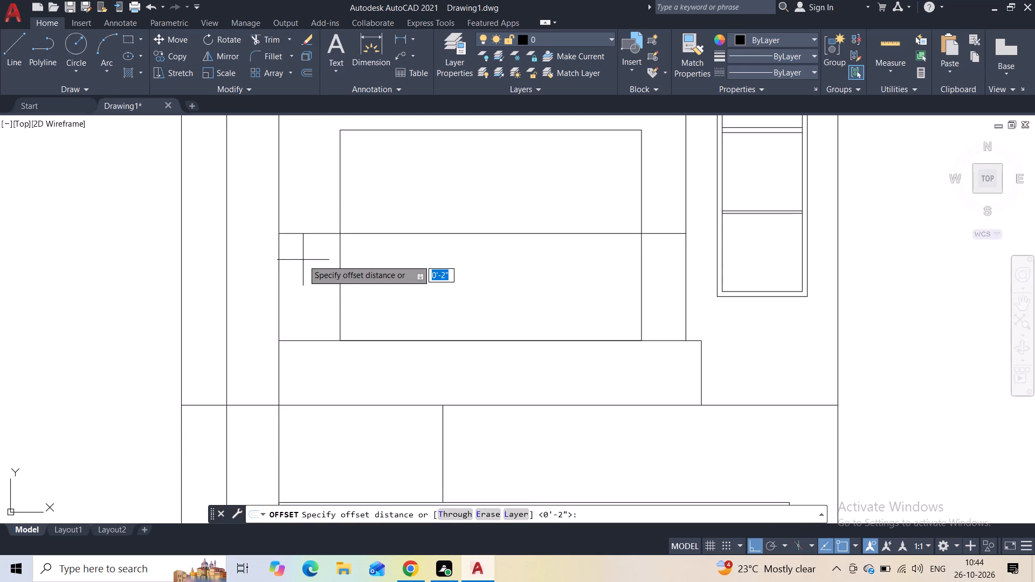
type("2\"")
key("Return")
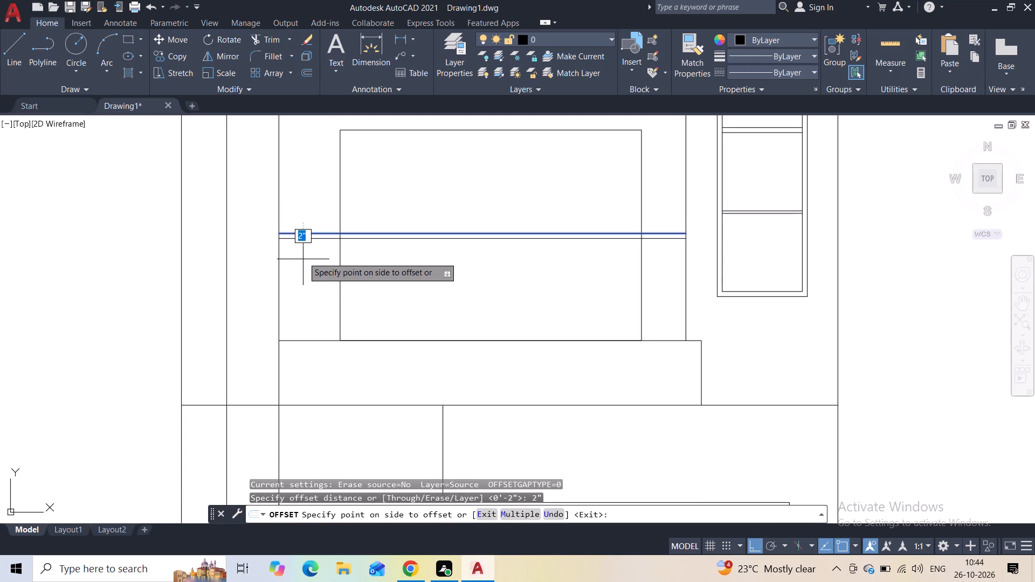
left_click(302, 253)
key("Escape")
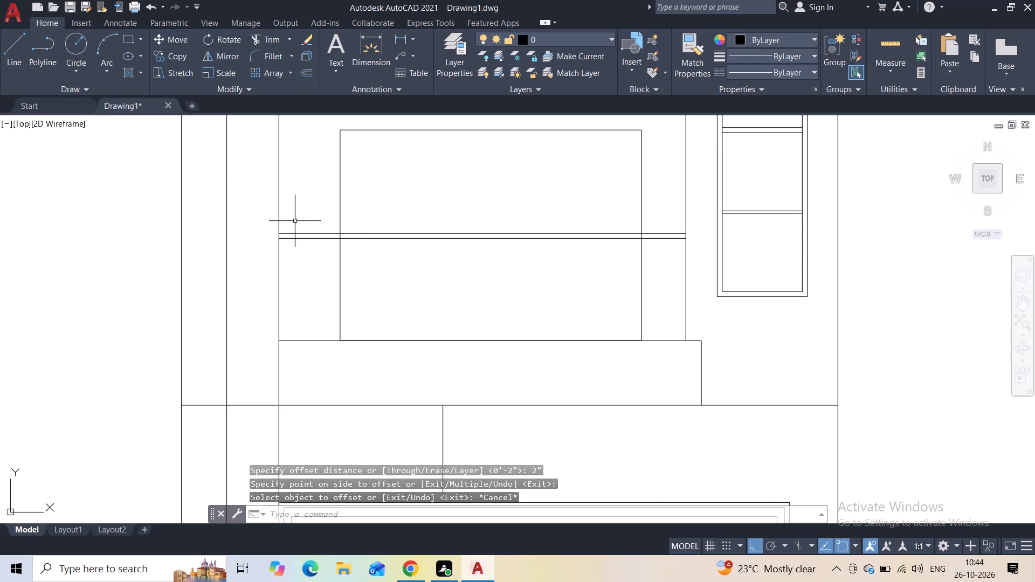
Copy the pair of rail lines downward four times at about 8" spacing, filling the bay down towards the ledge.
left_click(323, 222)
left_click(308, 272)
scroll(308, 269, "up", 1)
scroll(308, 269, "down", 4)
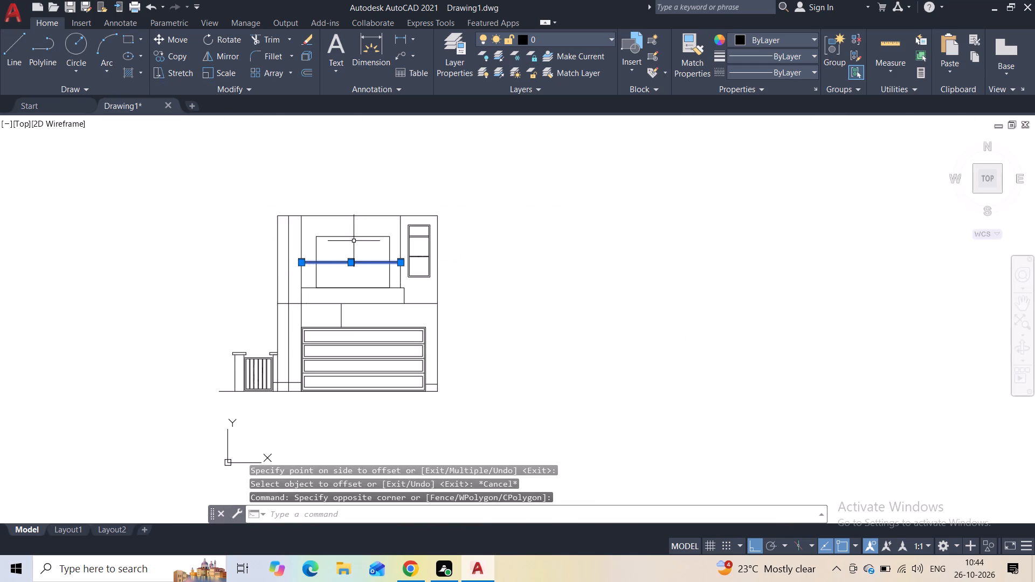
scroll(323, 260, "up", 3)
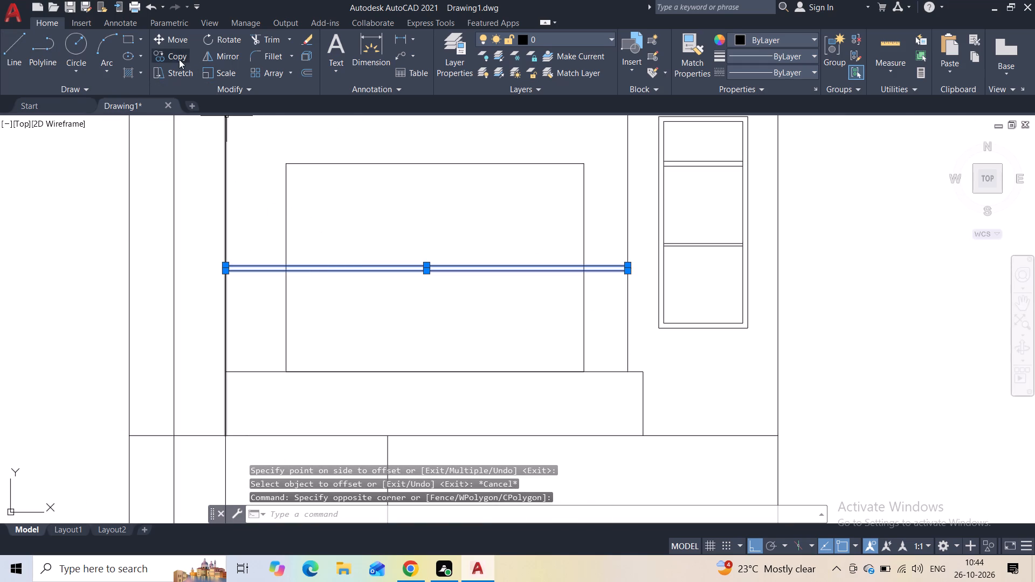
left_click(179, 59)
scroll(219, 235, "up", 1)
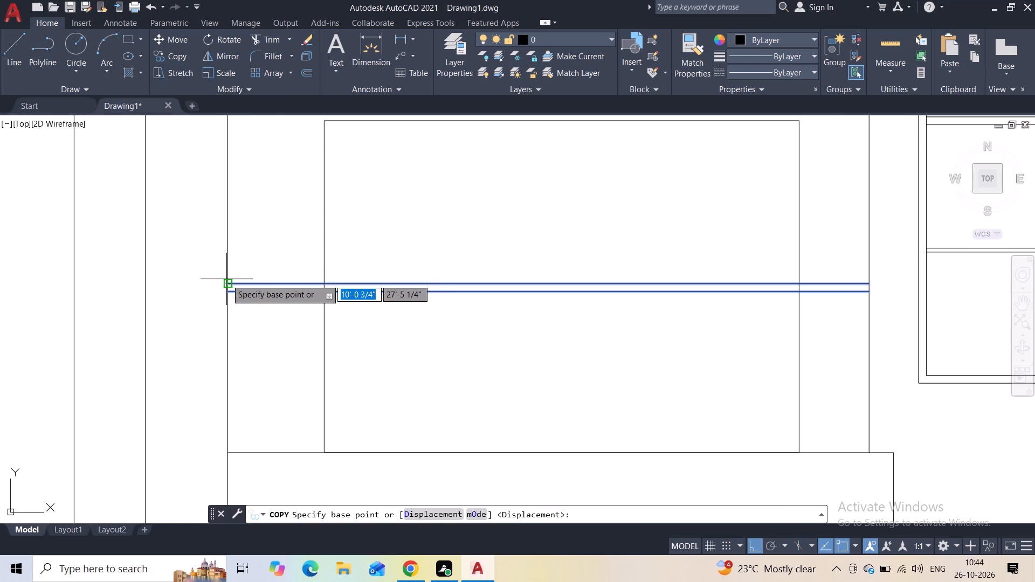
left_click(226, 280)
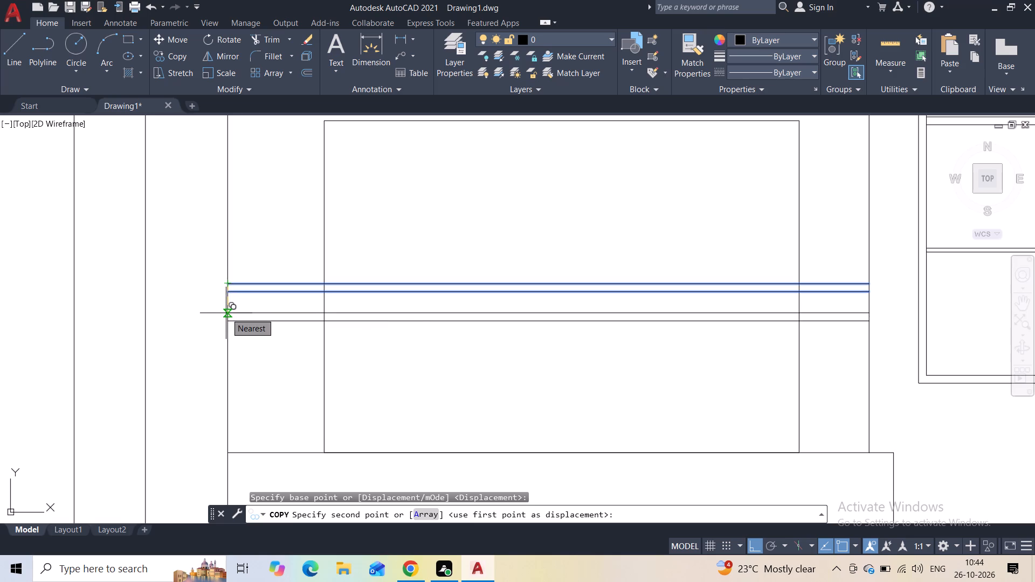
left_click(226, 313)
left_click(222, 347)
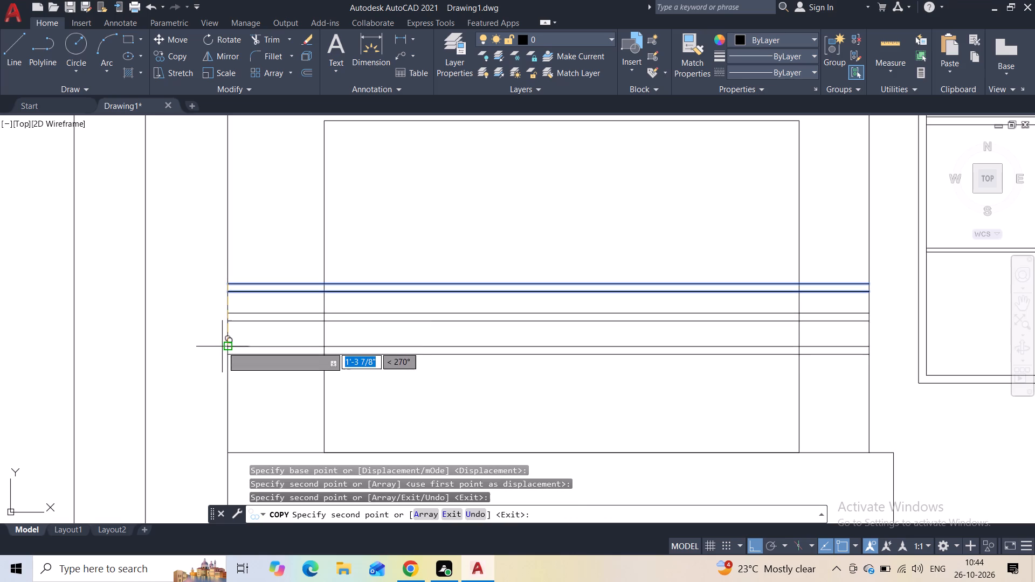
middle_click_drag(276, 374, 267, 321)
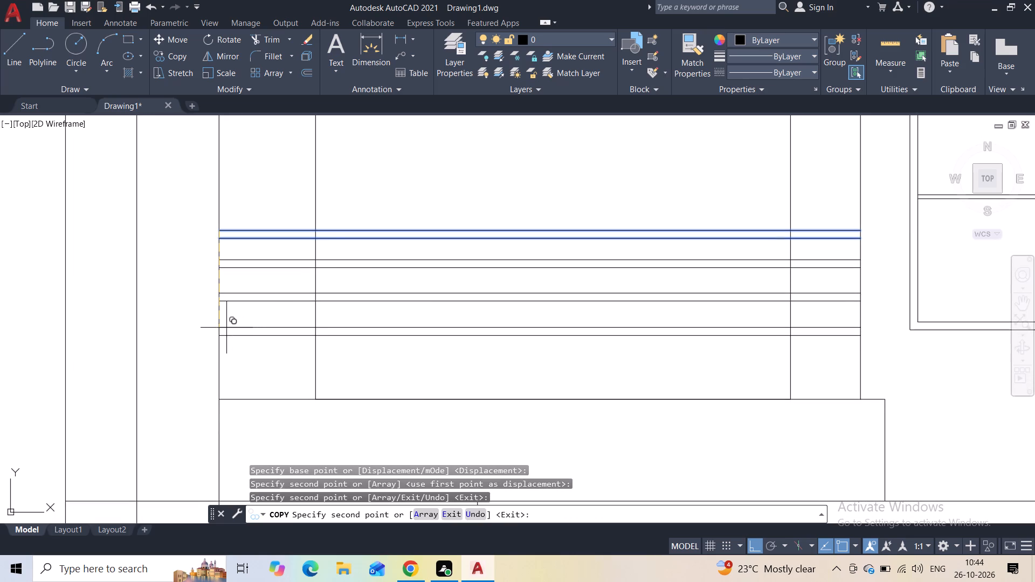
left_click(223, 326)
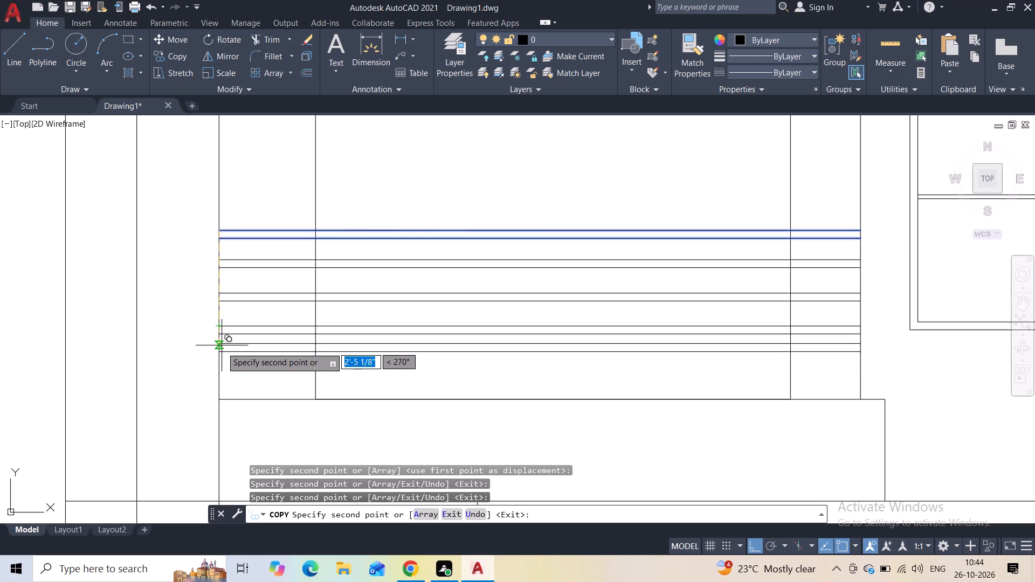
left_click(220, 357)
key("Escape")
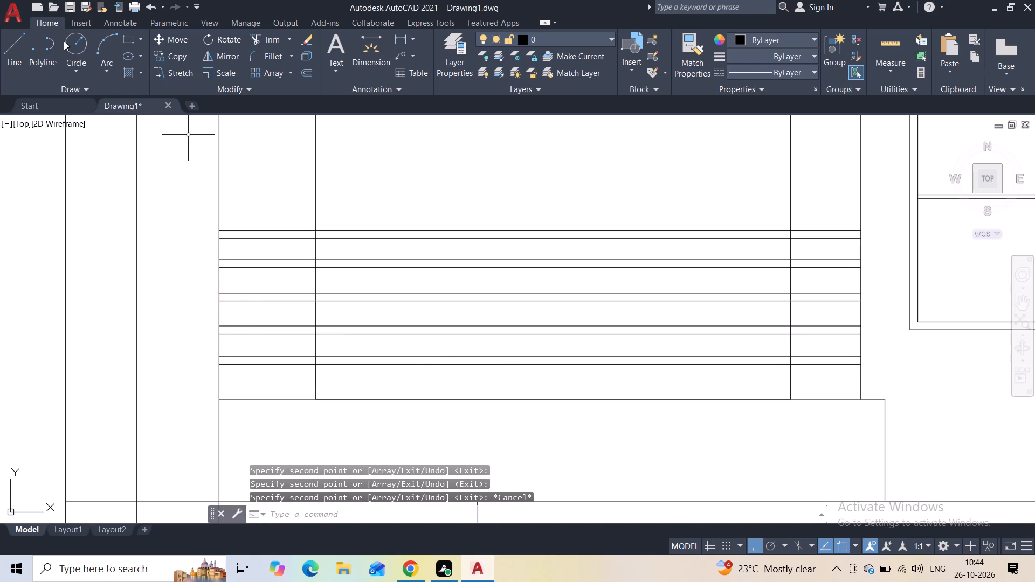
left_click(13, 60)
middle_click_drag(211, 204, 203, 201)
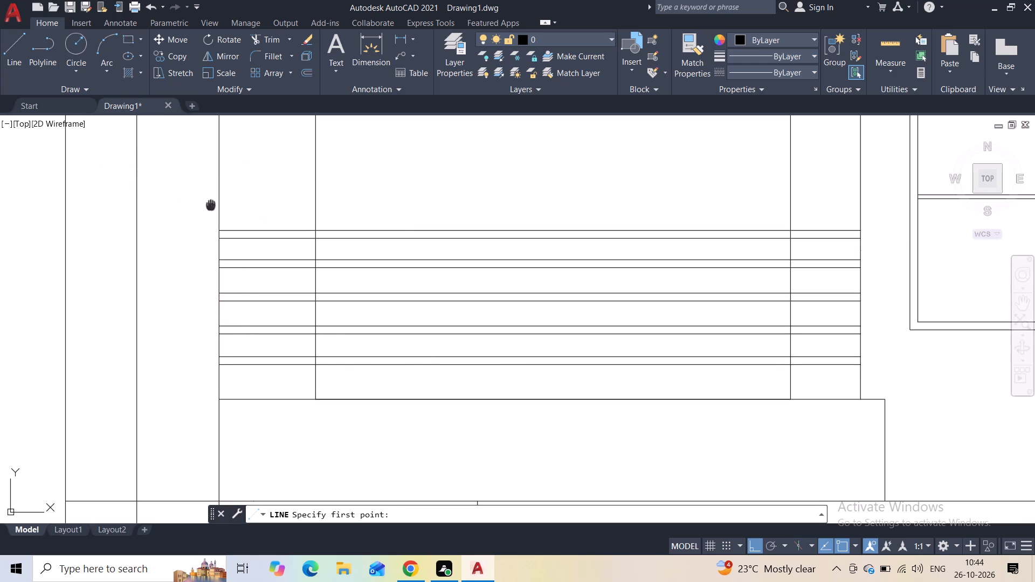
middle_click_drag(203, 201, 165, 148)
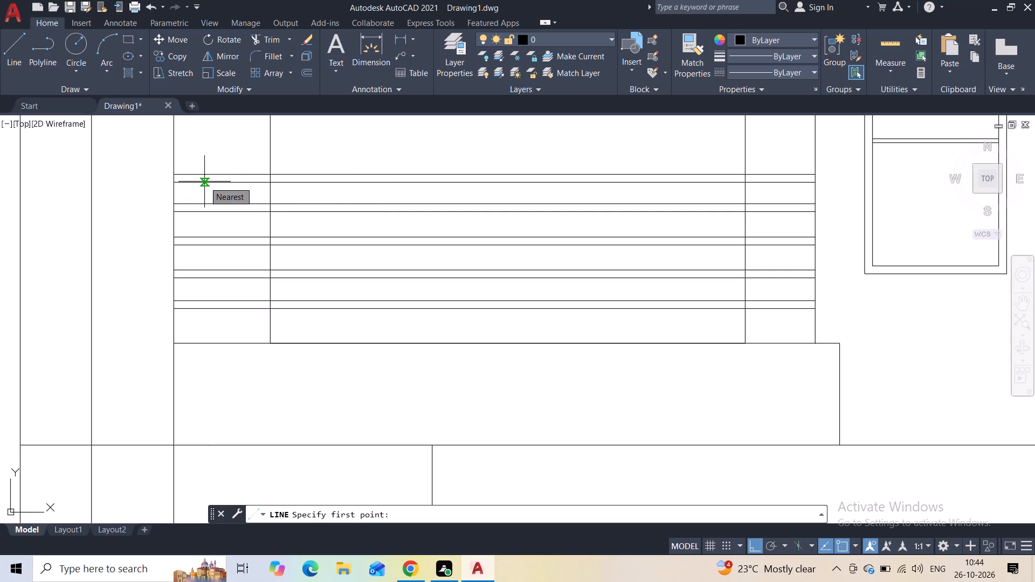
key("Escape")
Offset the large rectangle in the upper-storey bay 2" inward to form a frame.
scroll(233, 175, "down", 3)
middle_click_drag(251, 165, 236, 206)
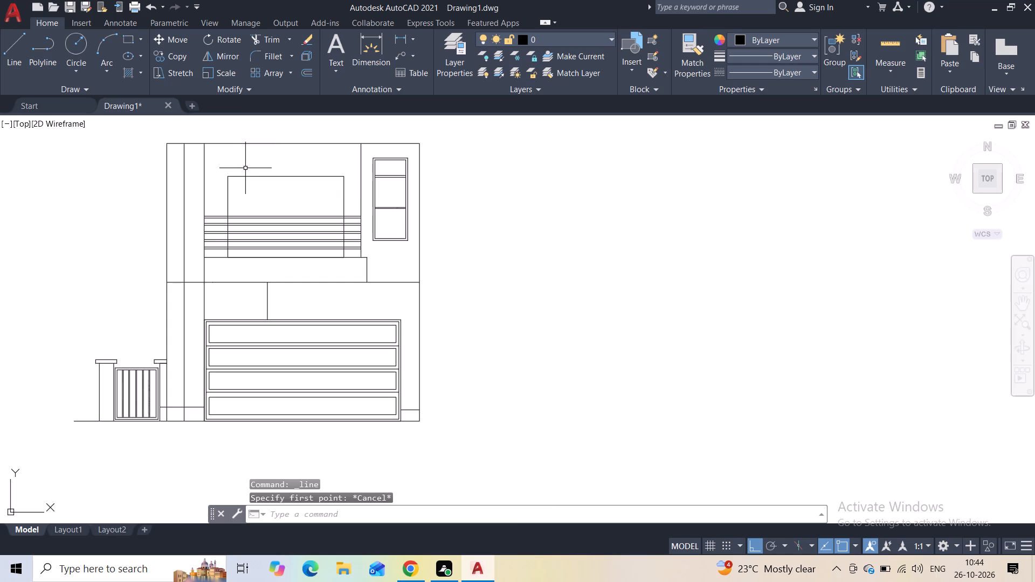
left_click(246, 174)
left_click(246, 188)
left_click(312, 73)
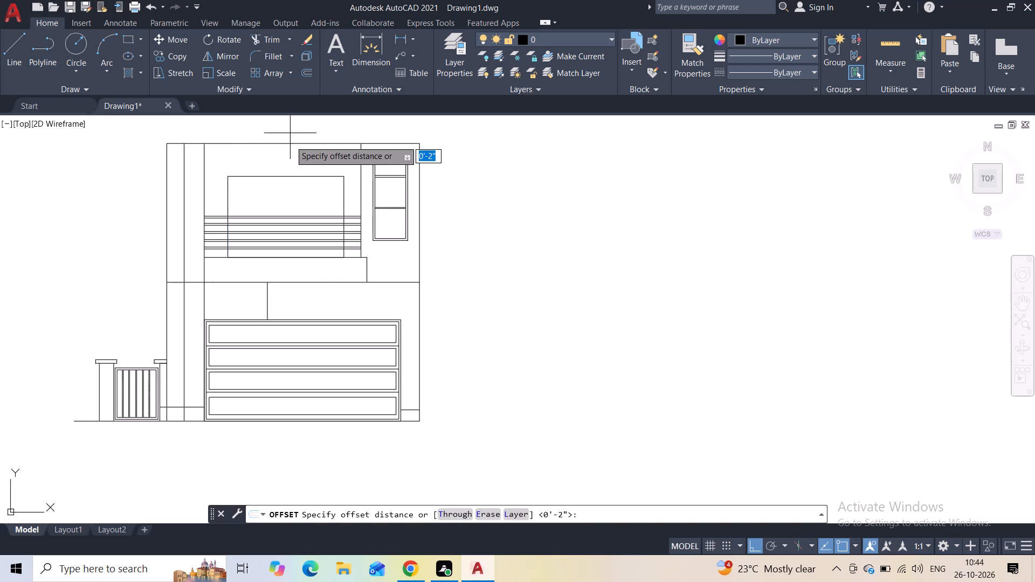
type("2\"")
key("Return")
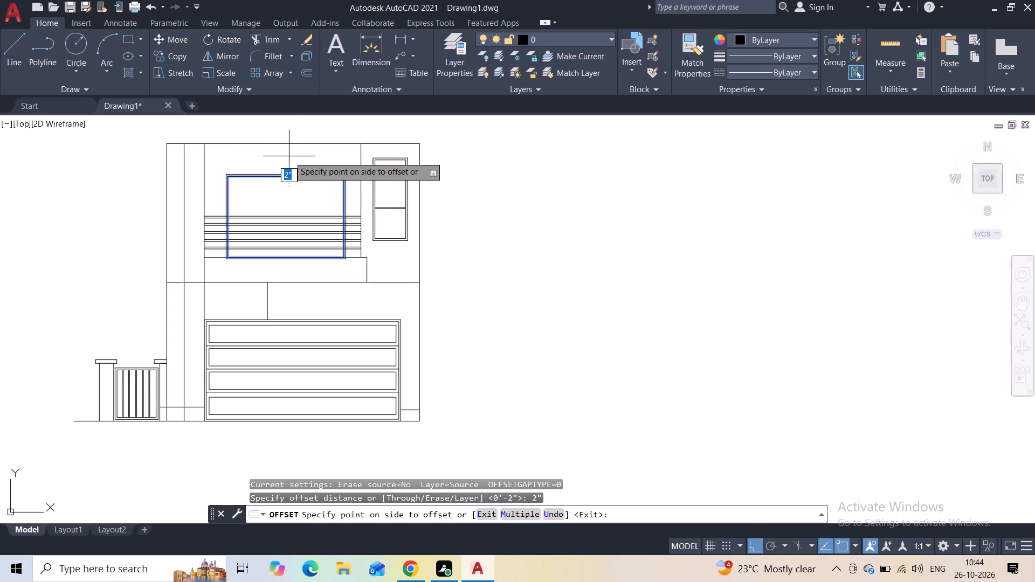
left_click(269, 179)
key("Escape")
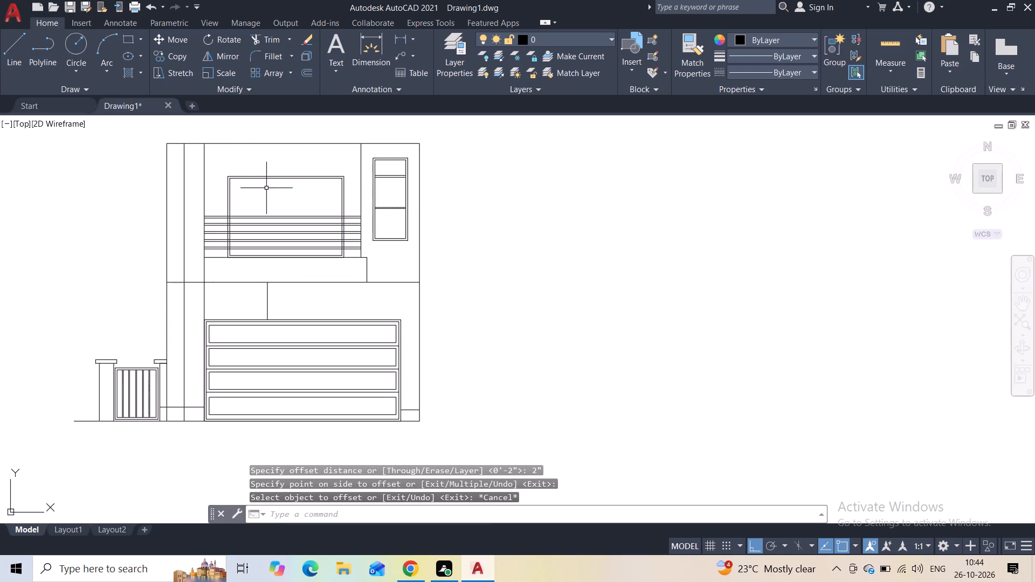
Draw a small rectangle about 2'-3" by 11" near the frame's upper-left corner, starting on its inner left edge.
scroll(246, 206, "up", 1)
middle_click(246, 206)
scroll(246, 204, "up", 1)
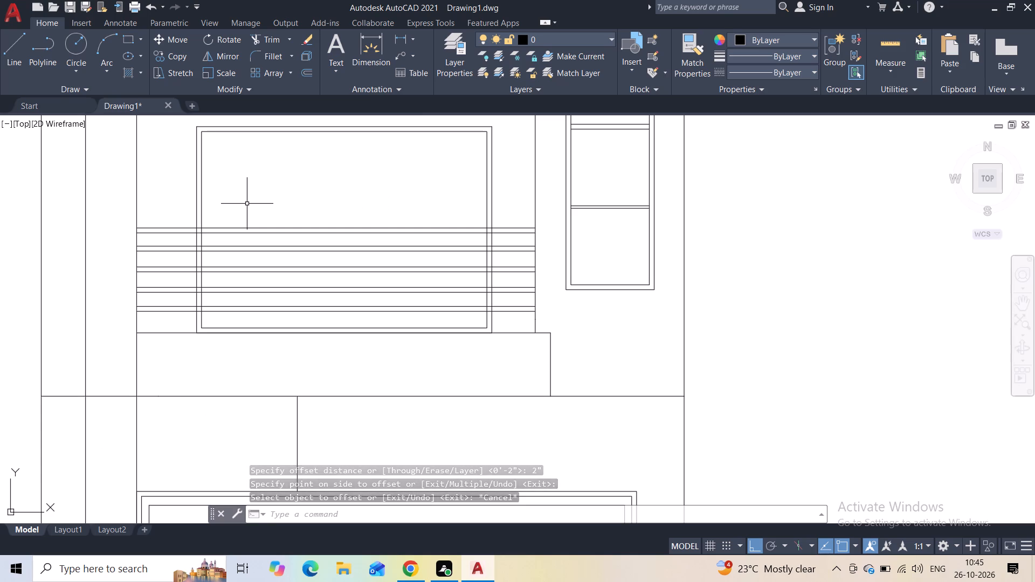
middle_click_drag(245, 198, 245, 202)
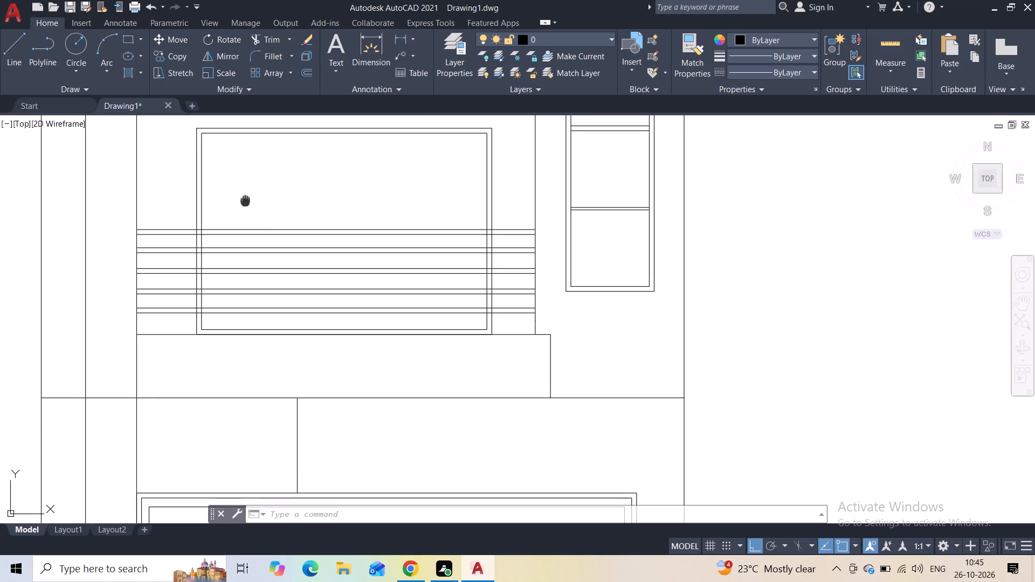
middle_click_drag(245, 202, 245, 228)
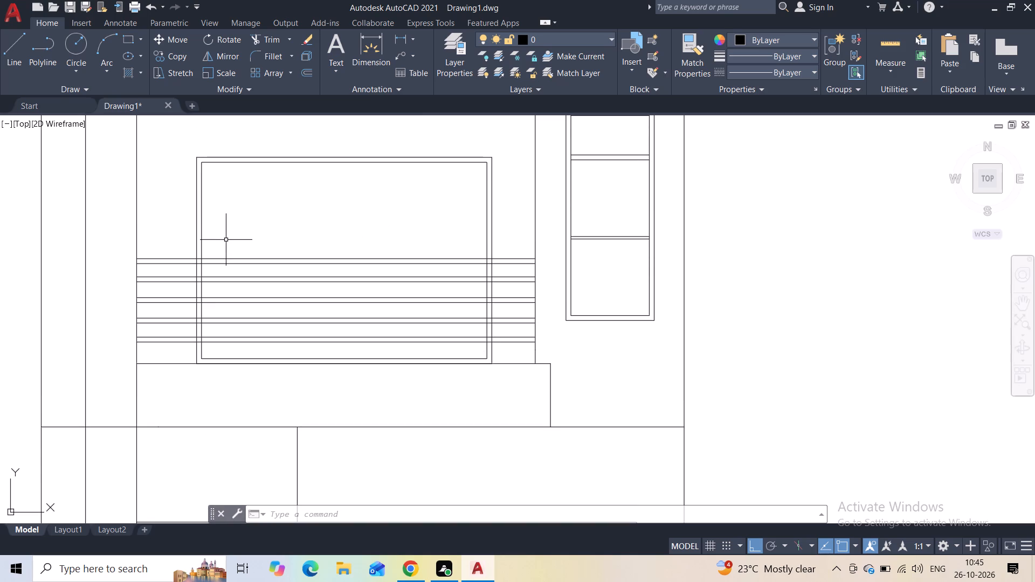
left_click(123, 43)
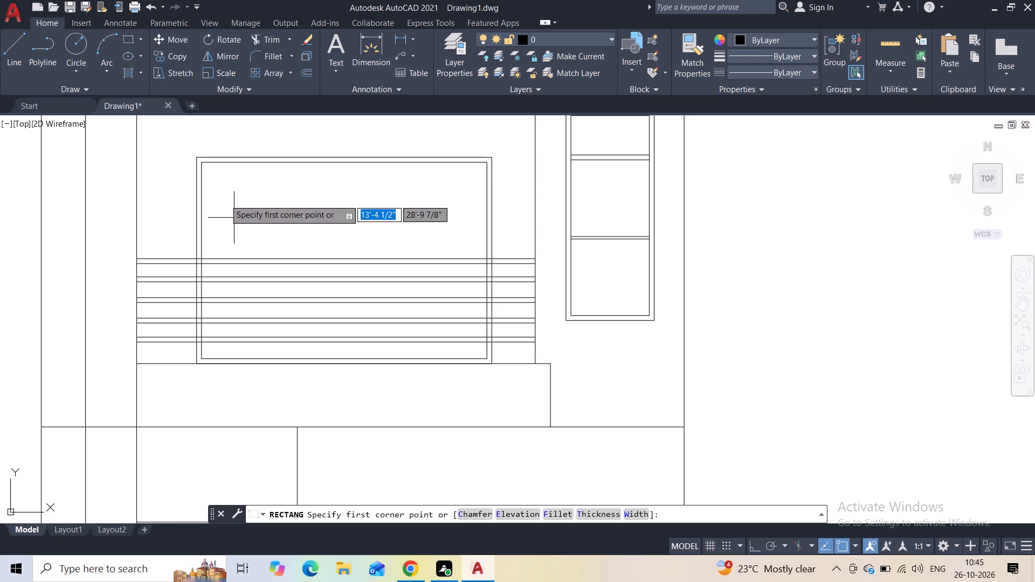
left_click(207, 170)
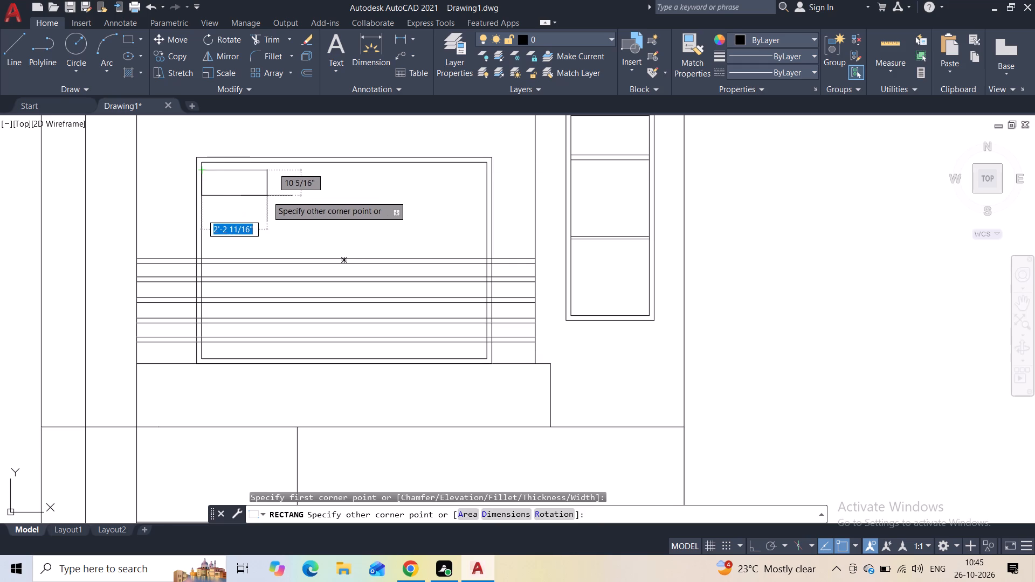
left_click(269, 198)
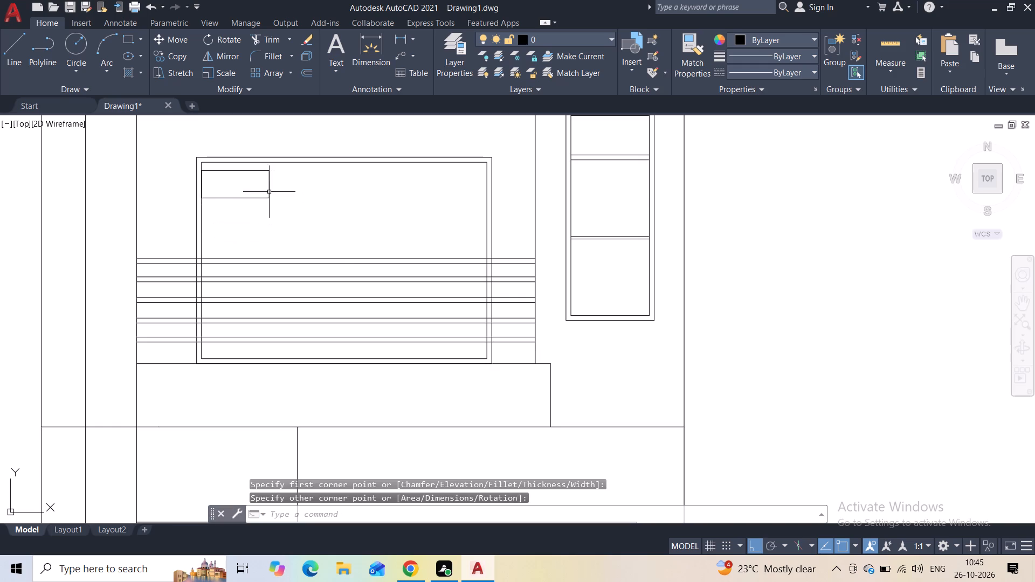
Move the small rectangle slightly right, clear of the frame's inner left edge, at its original height.
left_click(271, 179)
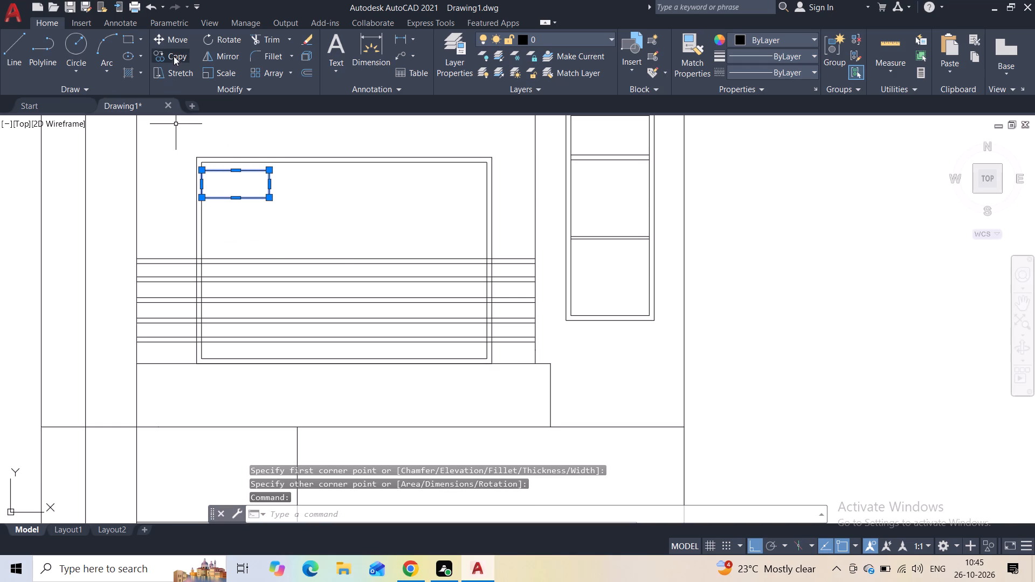
left_click(173, 42)
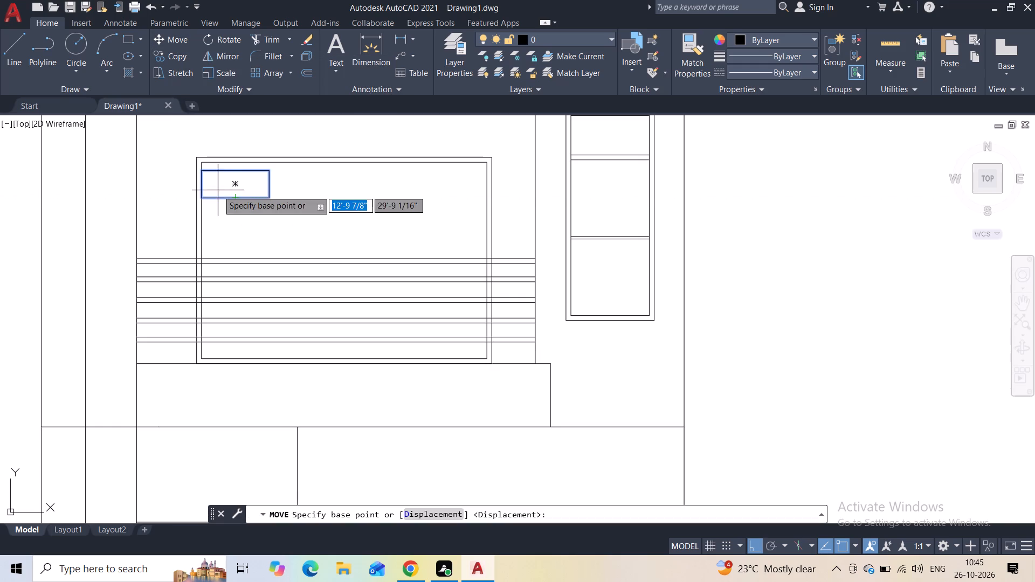
left_click(234, 182)
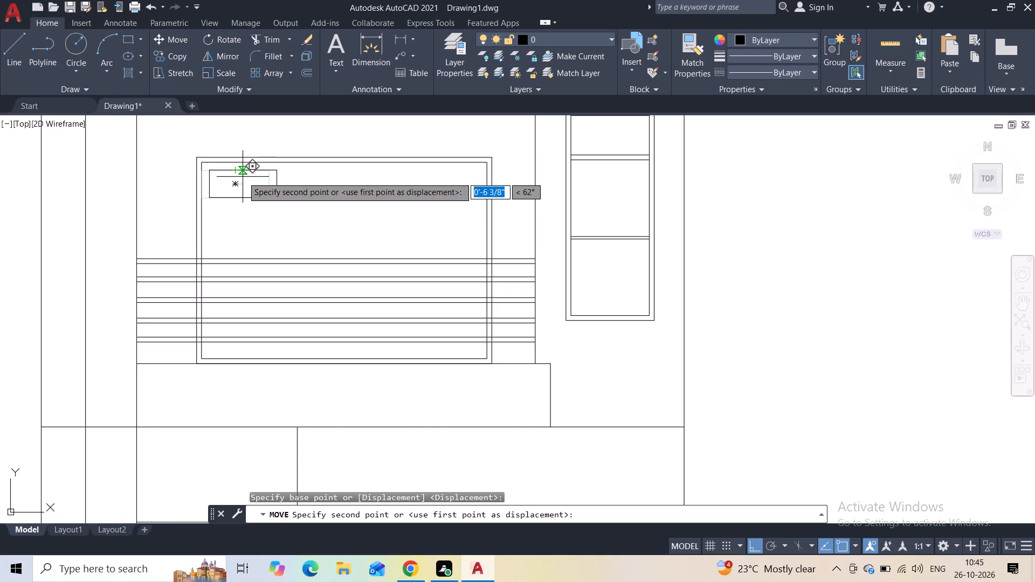
left_click(243, 177)
left_click(240, 156)
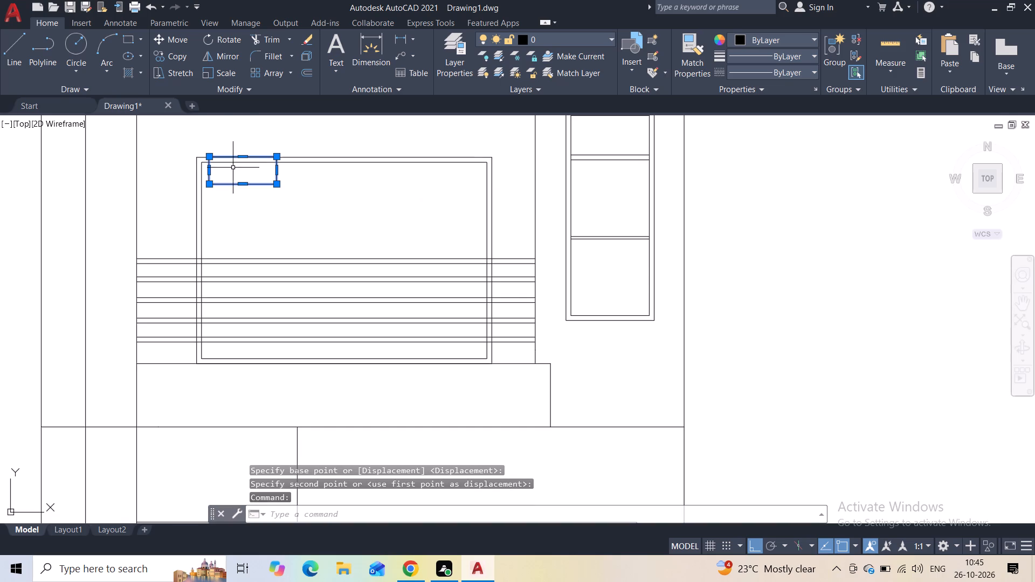
left_click(172, 46)
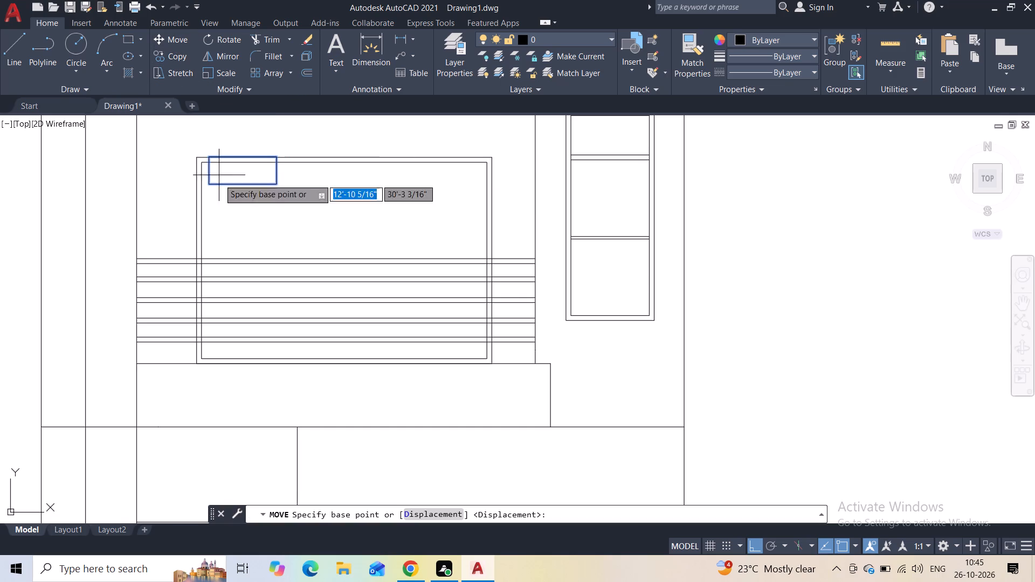
key("F8")
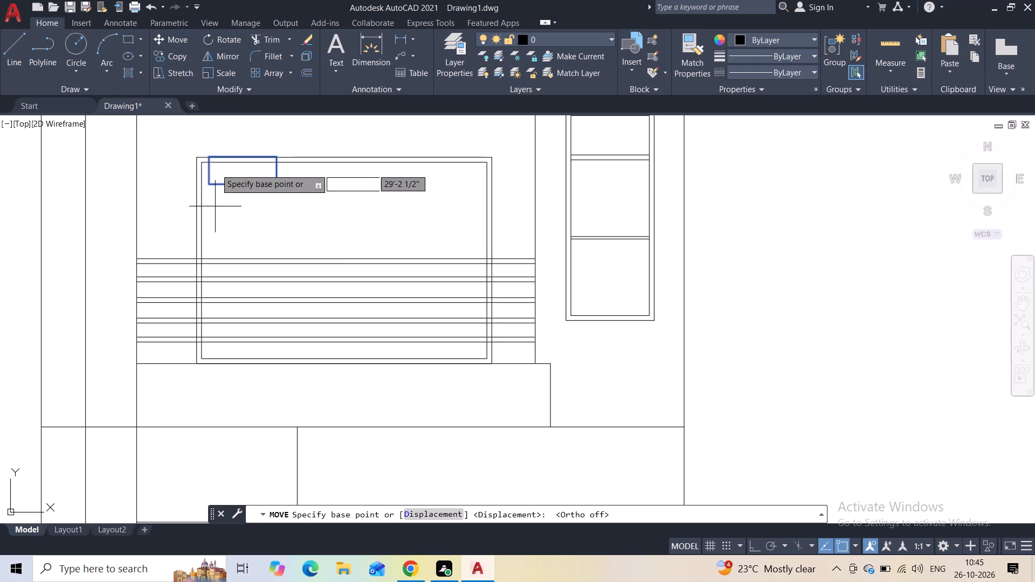
left_click(239, 170)
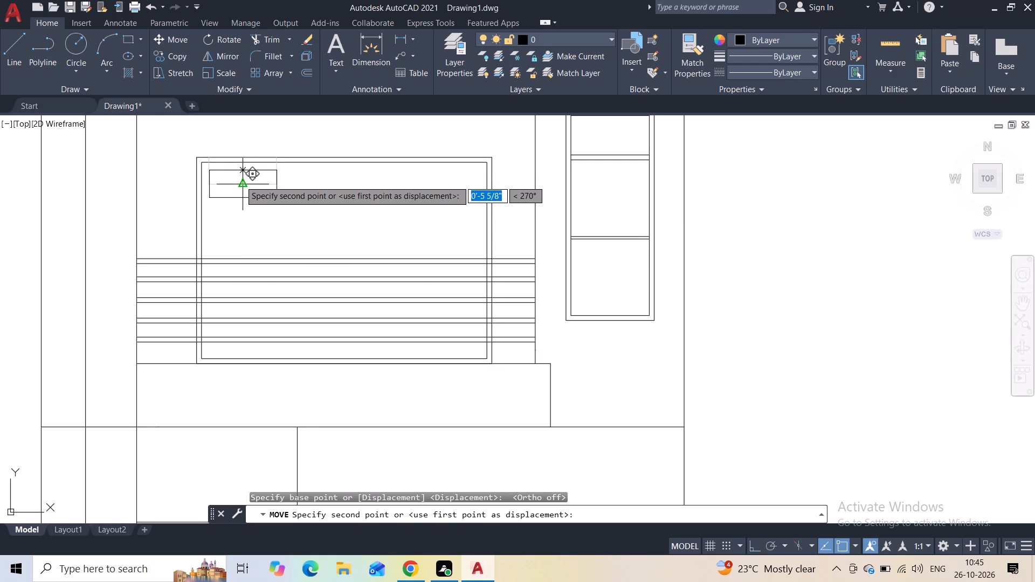
left_click(240, 179)
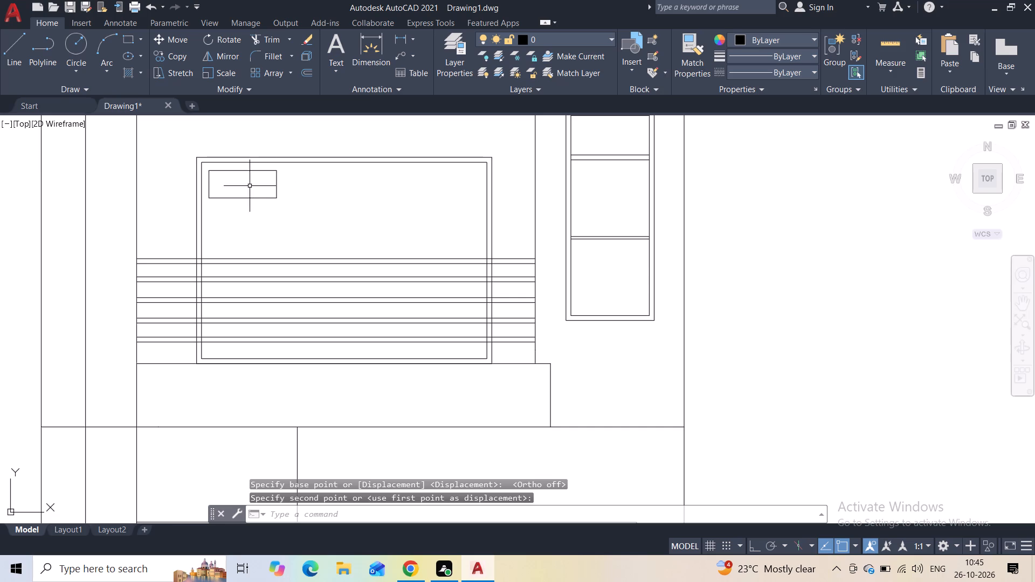
Move the small rectangle about 1" diagonally toward the frame's upper-left corner to even out the gaps.
scroll(251, 174, "up", 2)
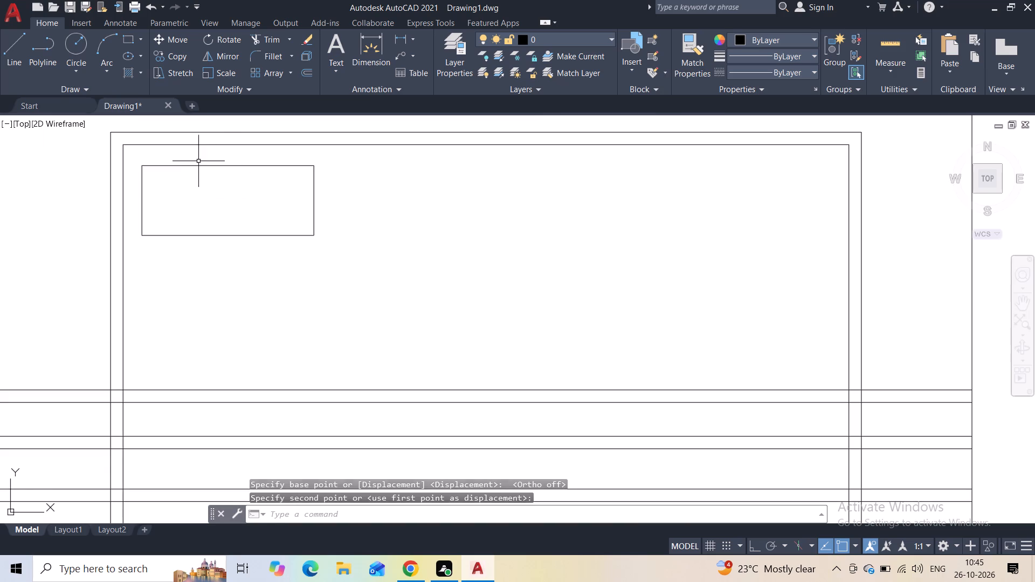
scroll(198, 161, "up", 1)
left_click(191, 154)
left_click(176, 195)
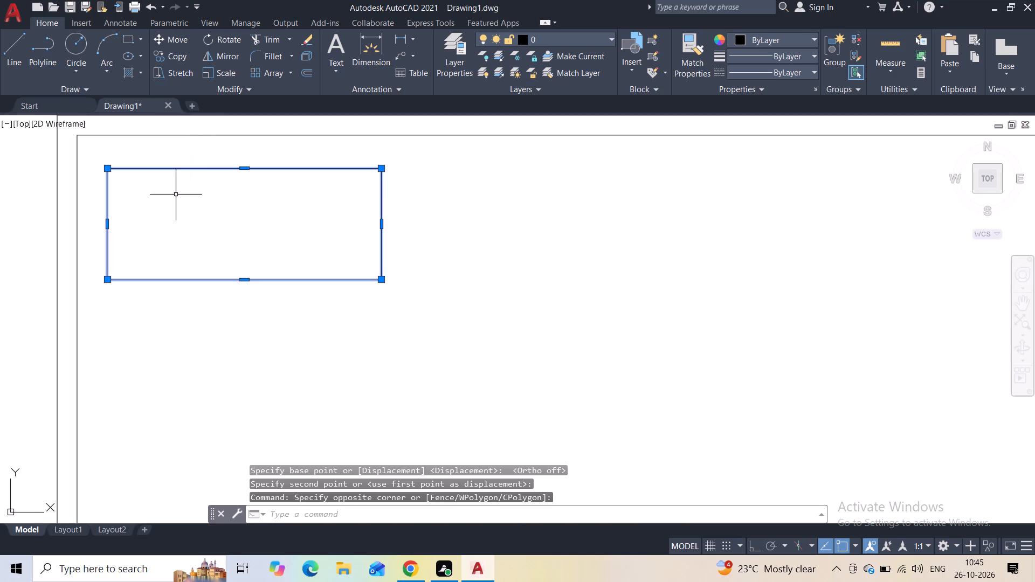
left_click(185, 42)
left_click(110, 168)
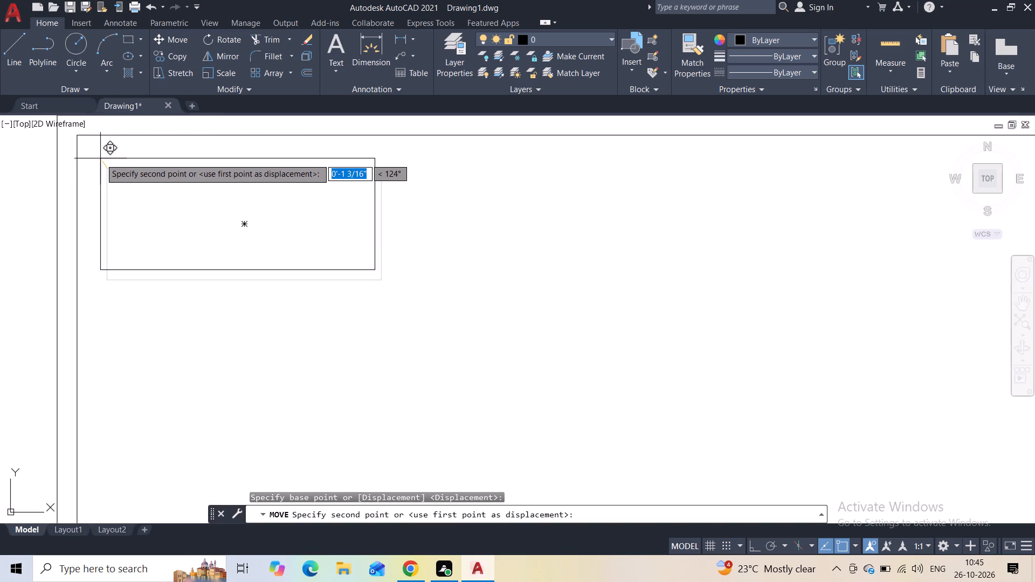
left_click(100, 158)
Copy the small rectangle to the right twice, about 3' away and about 7' away near the frame's right side.
scroll(192, 190, "down", 1)
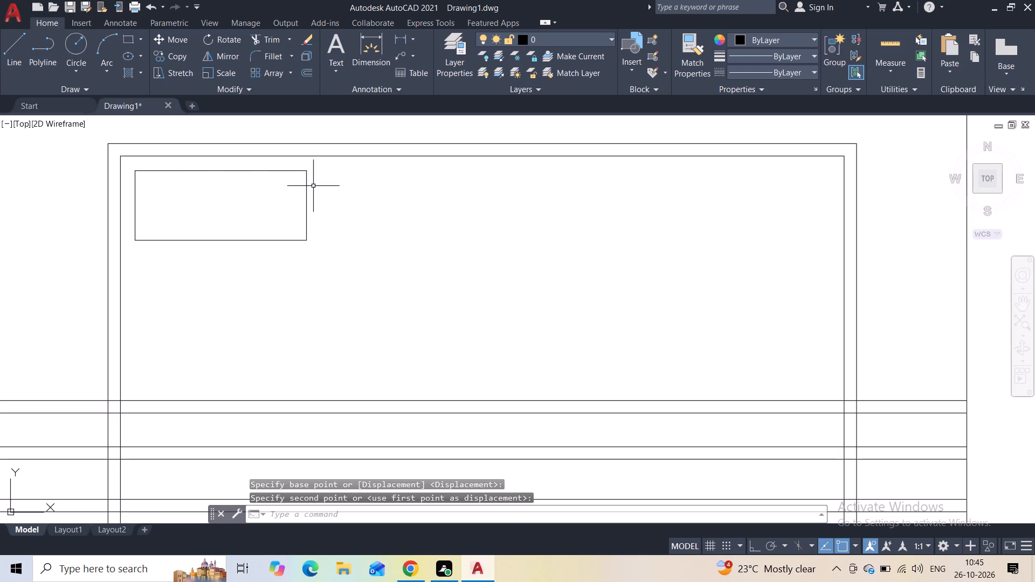
left_click(313, 186)
left_click(292, 190)
left_click(177, 57)
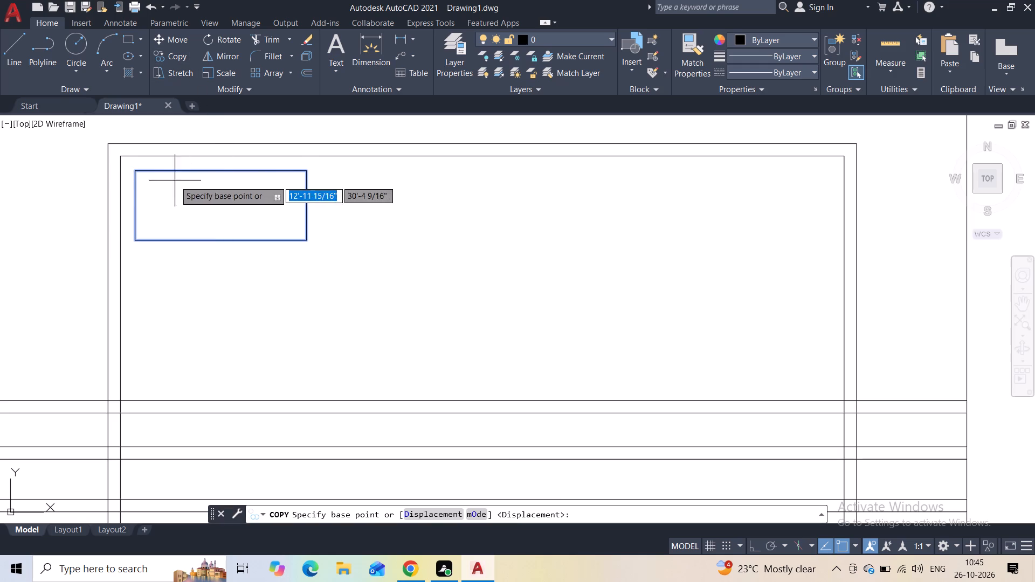
left_click(139, 174)
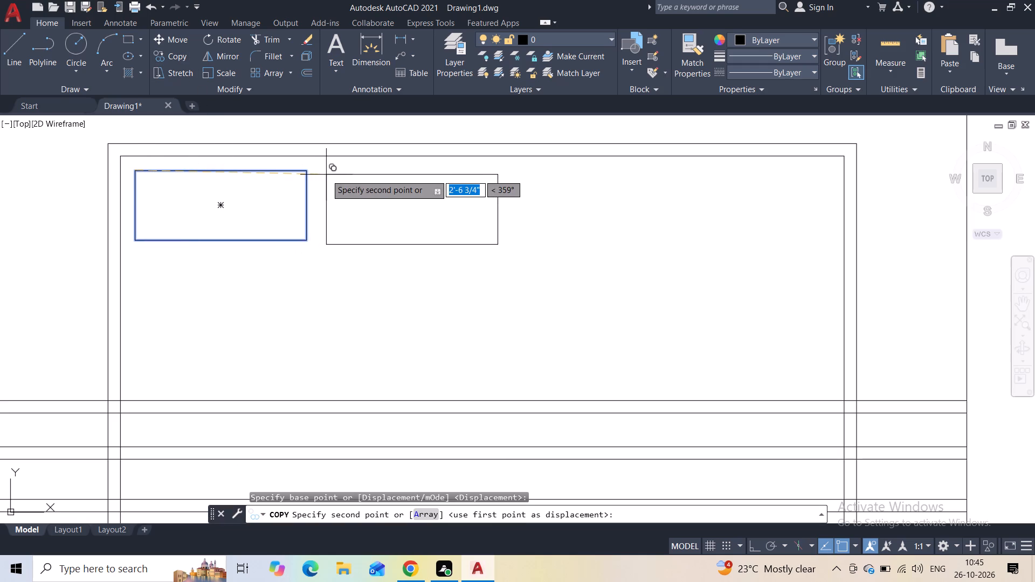
key("F8")
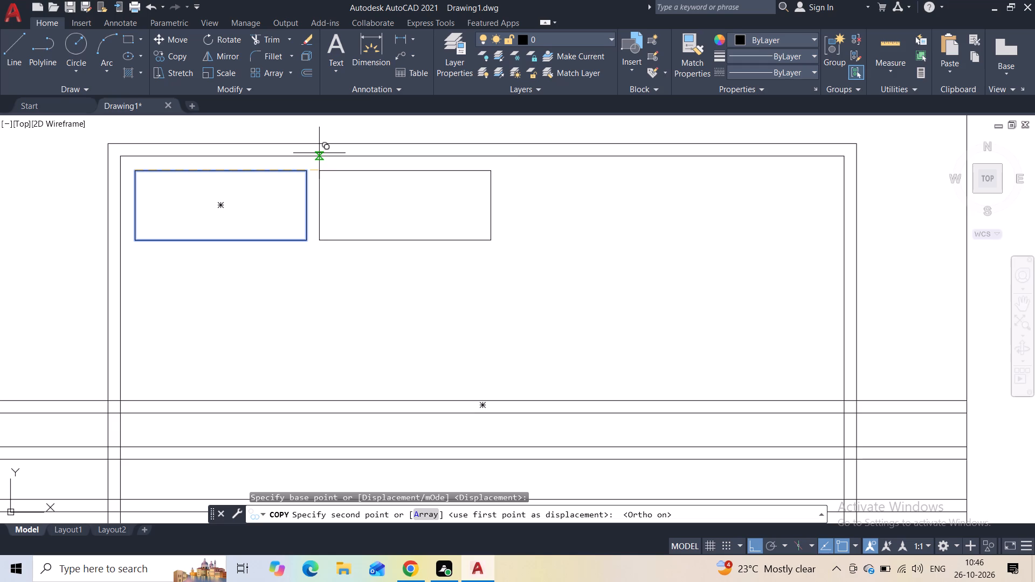
left_click(360, 163)
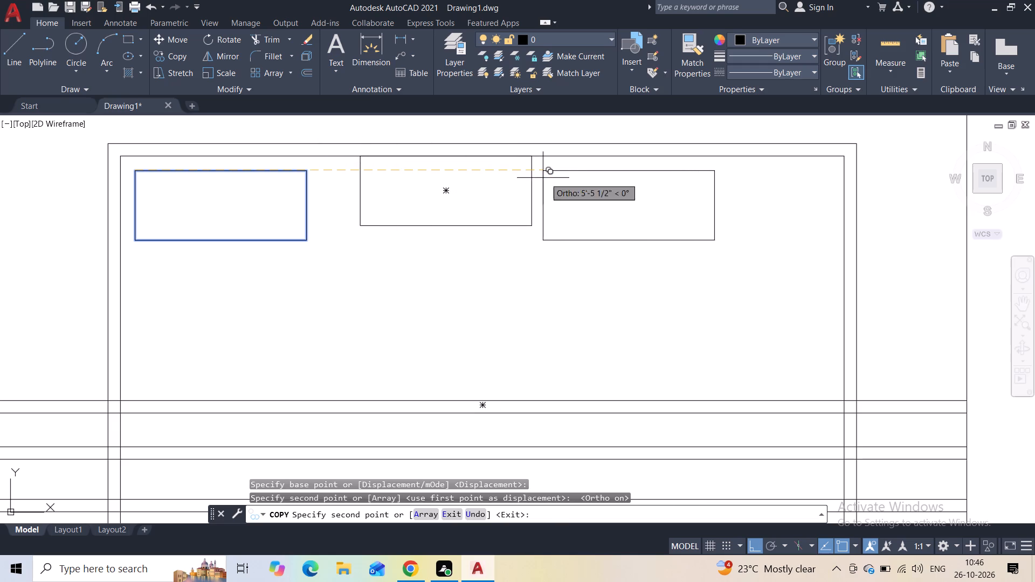
left_click(656, 190)
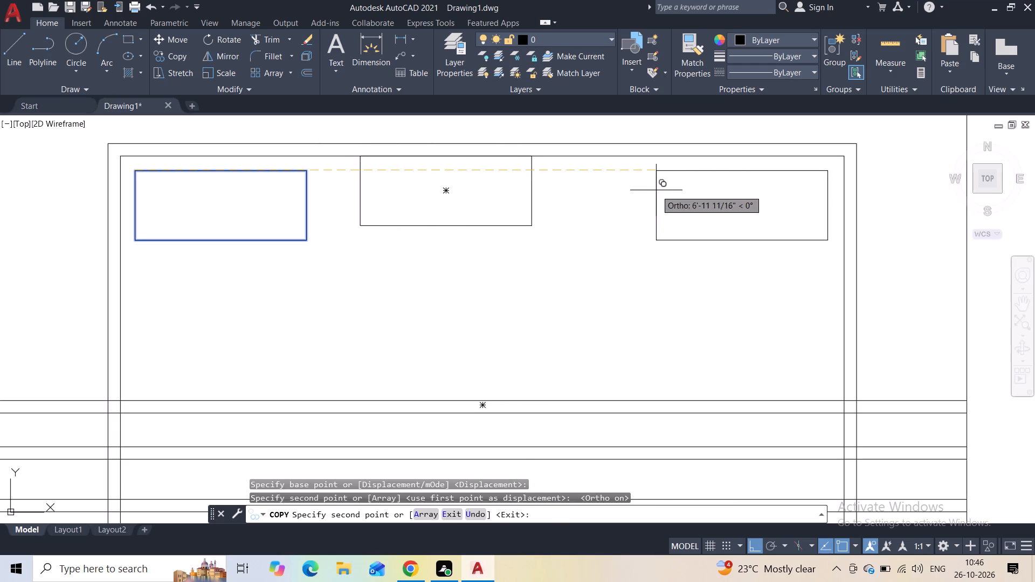
key("Escape")
Delete the middle copy that touches the frame's inner top edge.
left_click(561, 192)
left_click(489, 199)
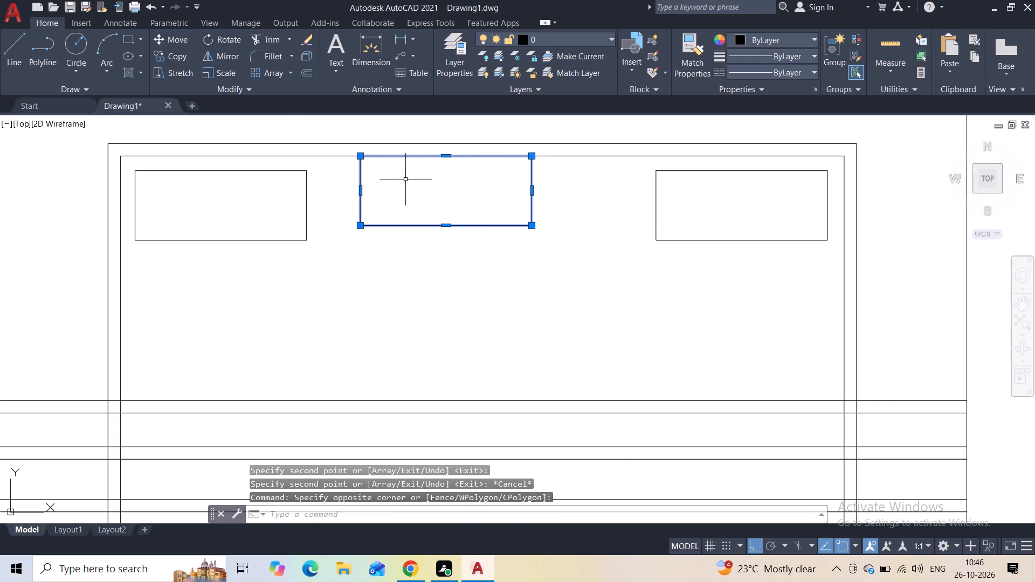
key("Delete")
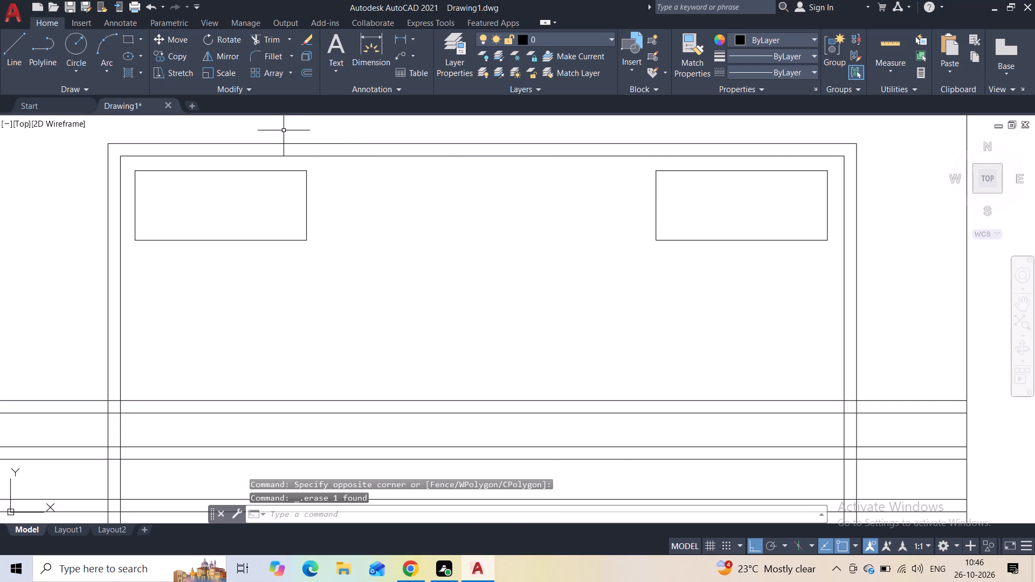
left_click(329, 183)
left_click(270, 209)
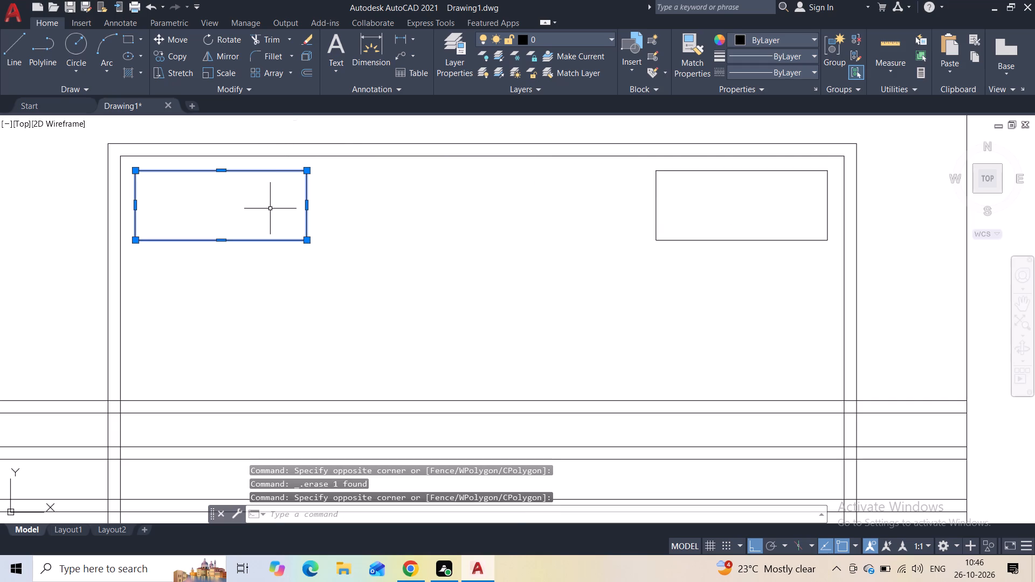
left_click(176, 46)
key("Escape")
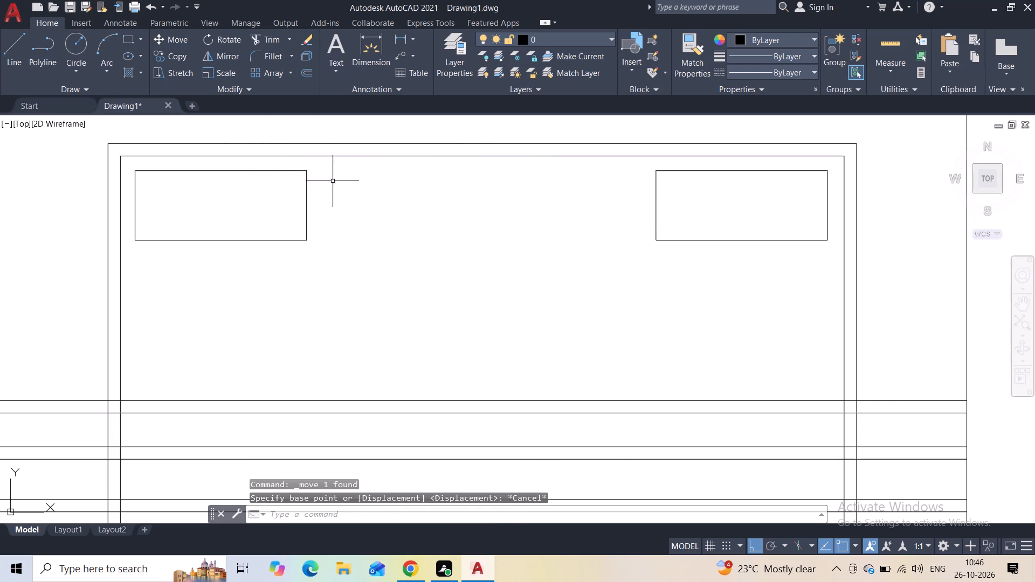
Copy the left small rectangle about 3'-4" horizontally to the right, between the two existing ones.
left_click(333, 181)
left_click(283, 210)
left_click(189, 59)
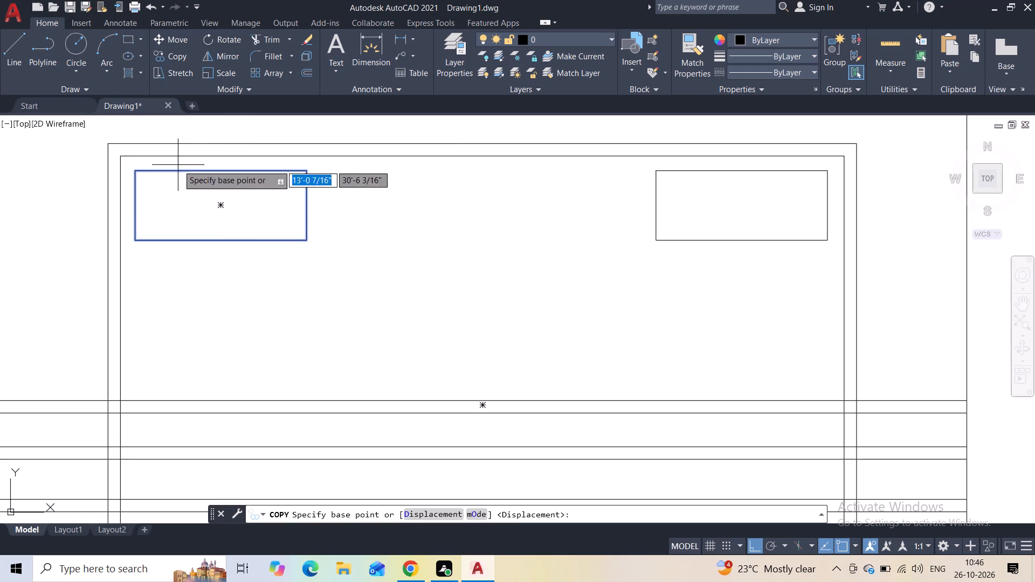
left_click(137, 174)
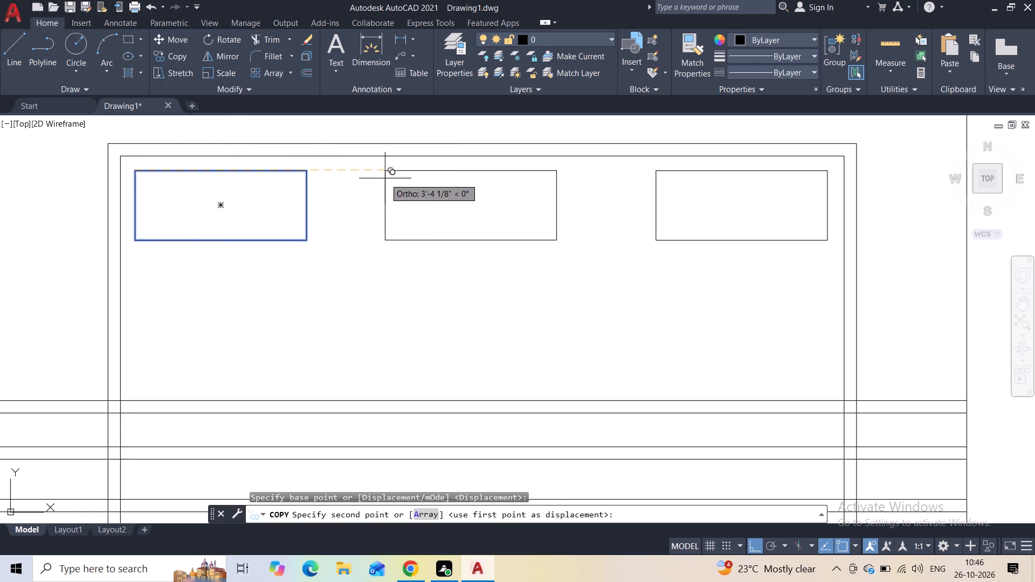
left_click(385, 178)
key("Escape")
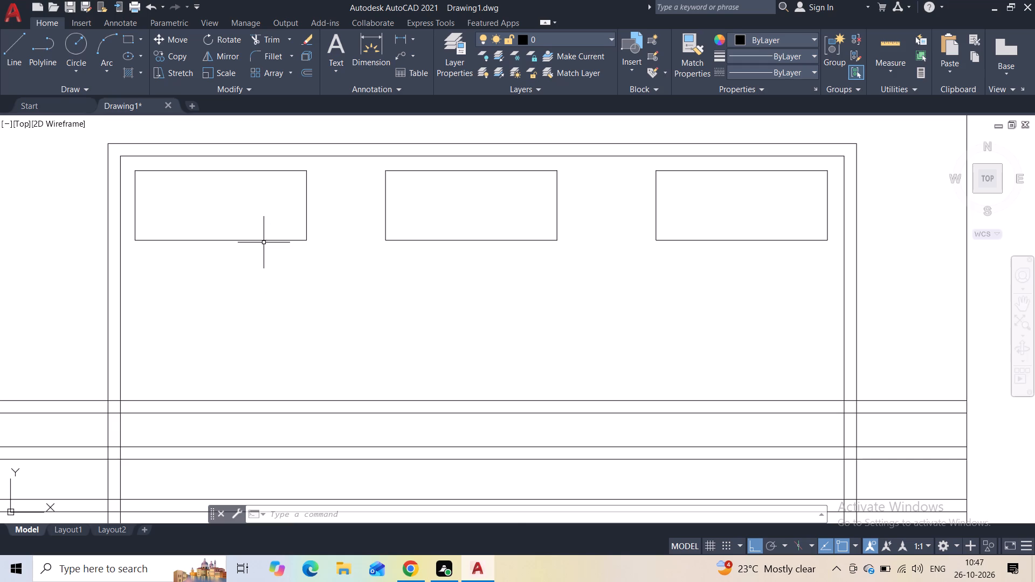
Offset each of the three small rectangles outward by 1" to form their frames.
left_click(300, 209)
double_click(325, 211)
left_click(296, 212)
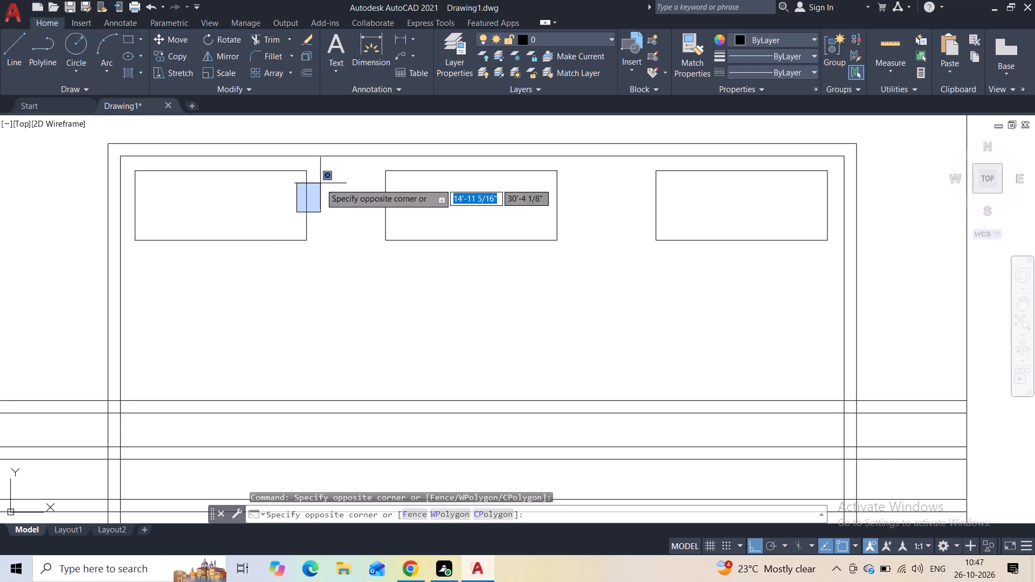
left_click(320, 183)
left_click(320, 183)
left_click(288, 196)
key("Escape")
left_click(322, 177)
left_click(267, 195)
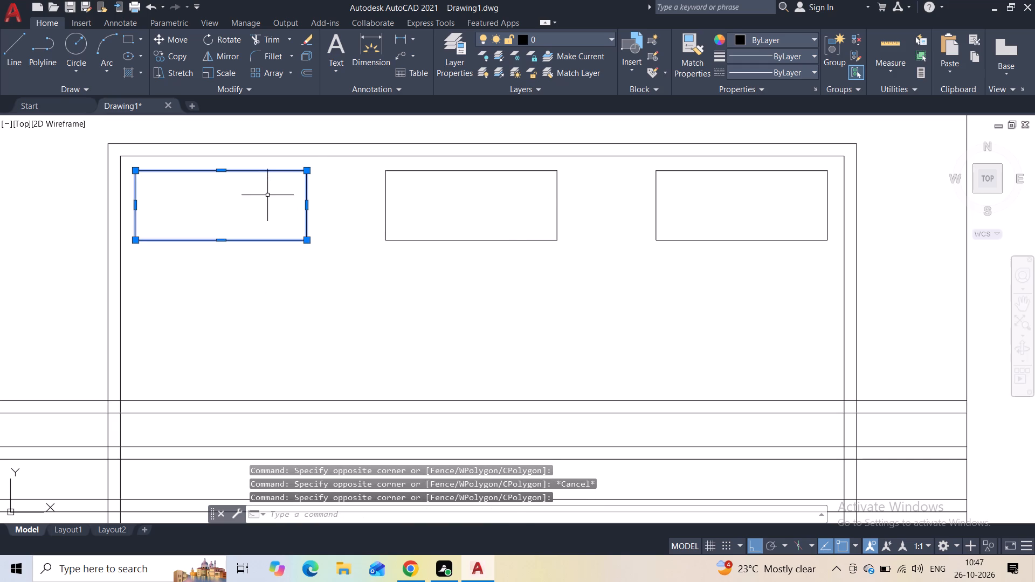
left_click(306, 67)
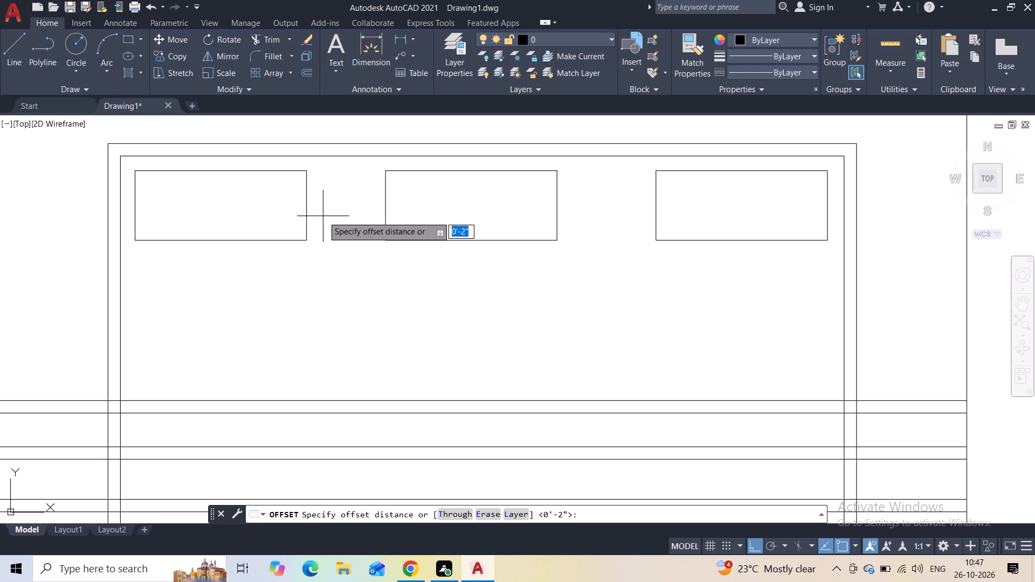
type("1\"")
key("Return")
left_click(322, 215)
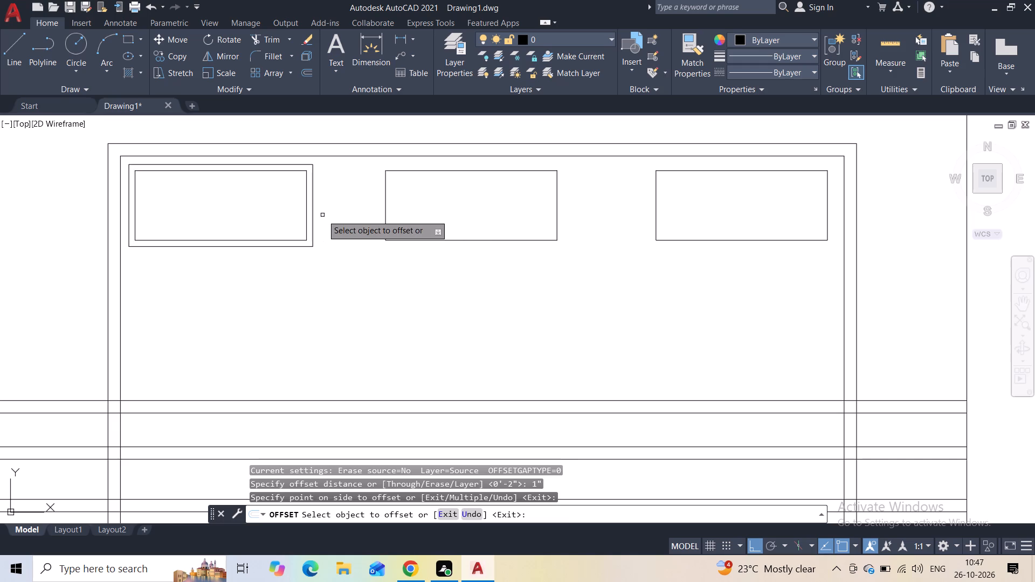
left_click(384, 208)
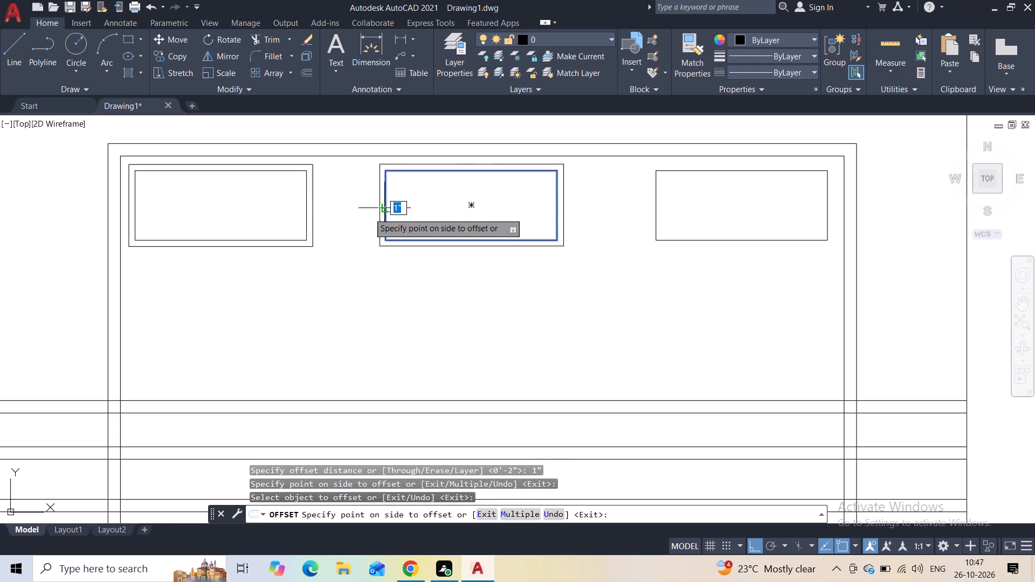
left_click(344, 224)
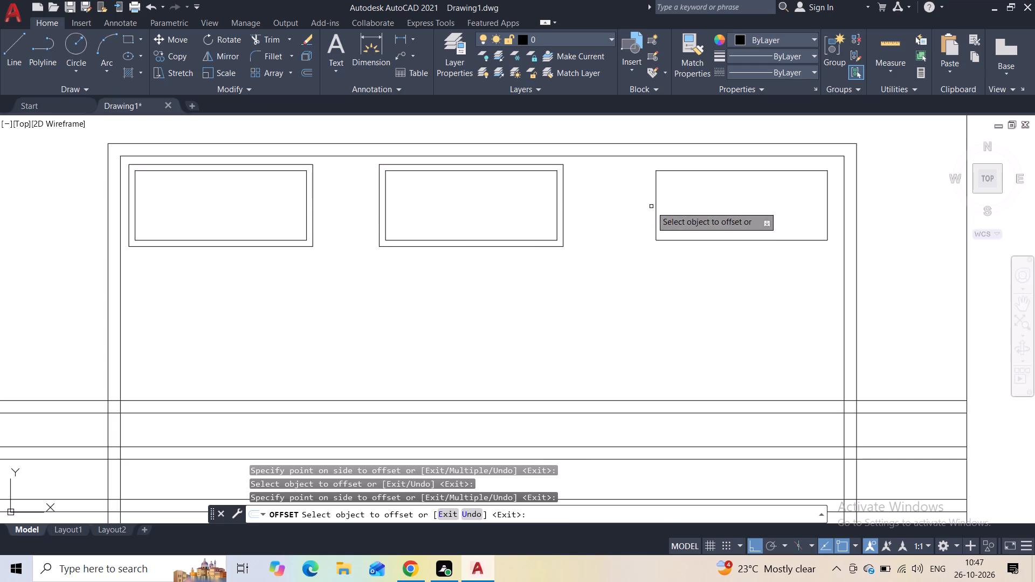
left_click(655, 202)
left_click(632, 214)
key("Escape")
Draw a tall rectangle about 2'-7" wide and about 5' tall below the left small framed rectangle, inside the large frame.
scroll(627, 210, "down", 2)
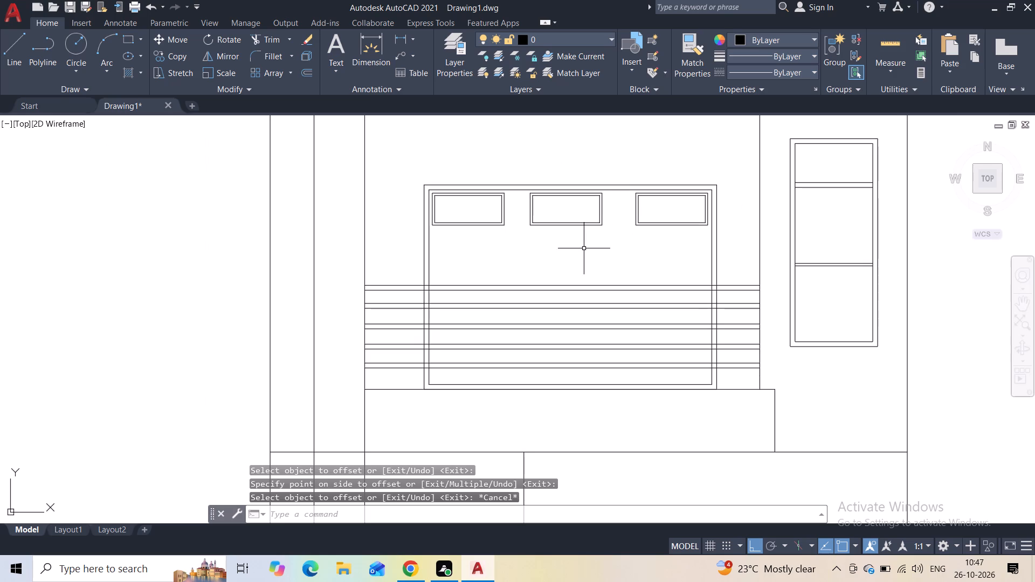
left_click(128, 33)
scroll(436, 240, "up", 2)
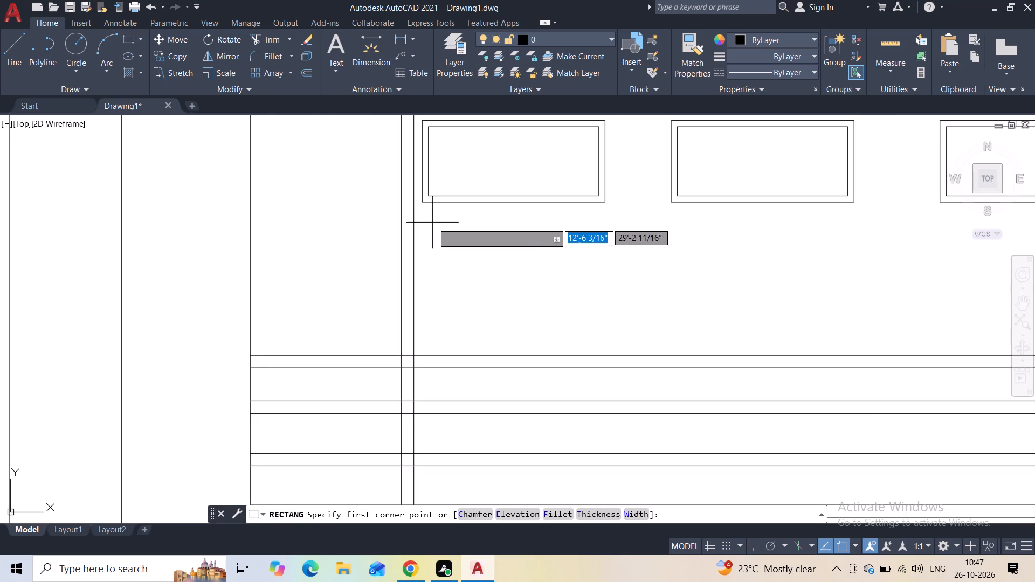
left_click(424, 224)
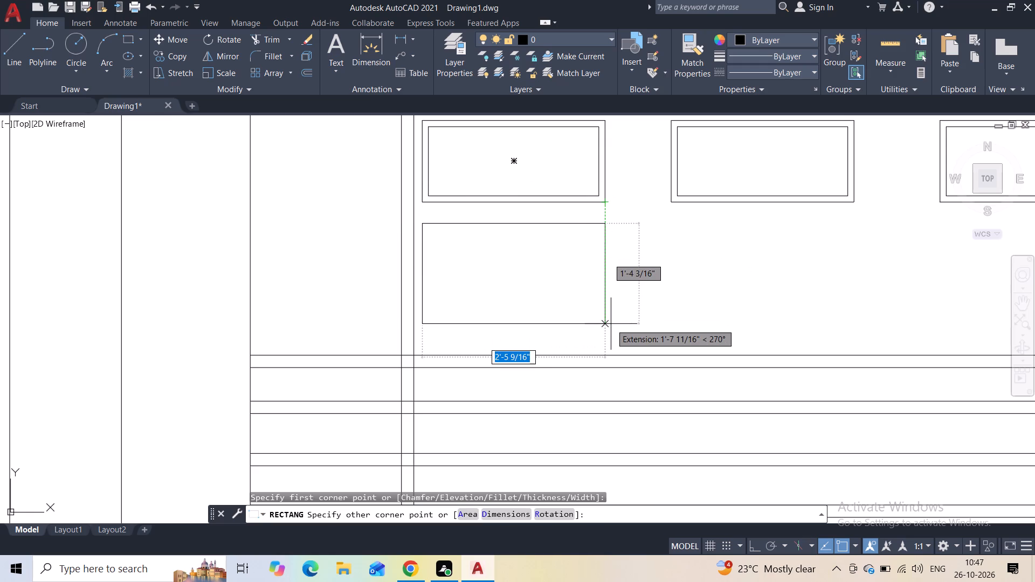
middle_click_drag(617, 374, 617, 322)
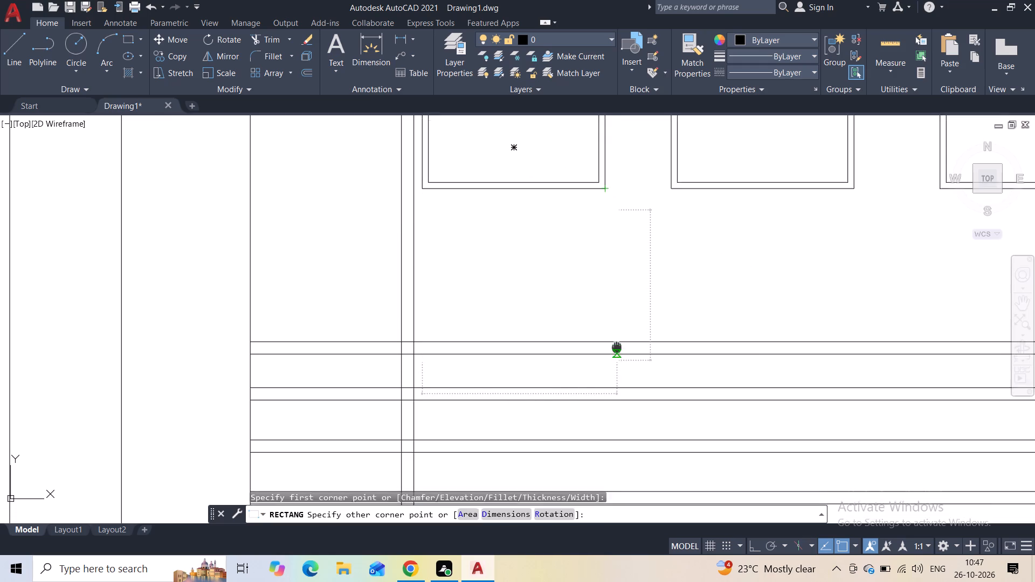
middle_click_drag(617, 322, 604, 224)
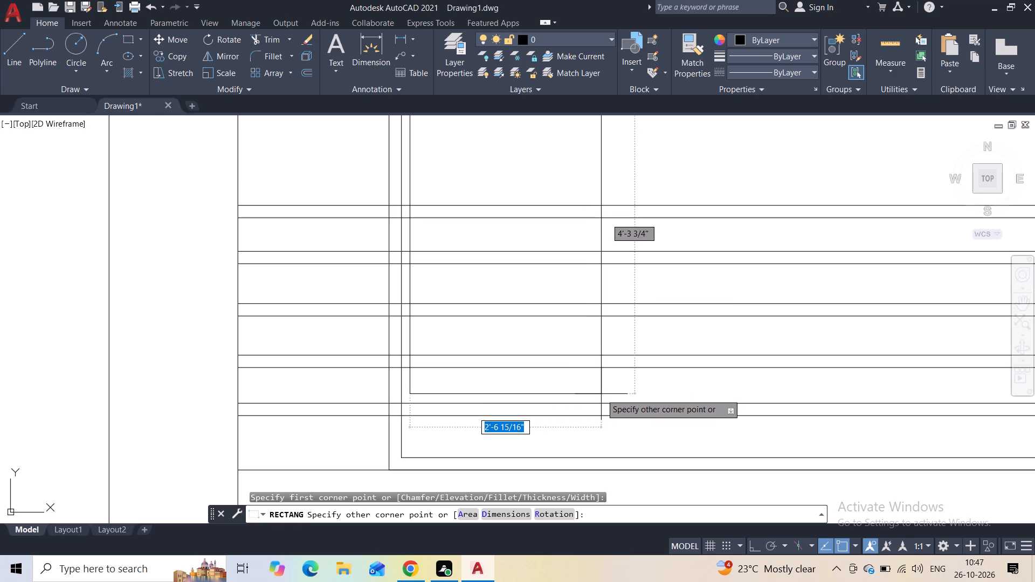
left_click(605, 438)
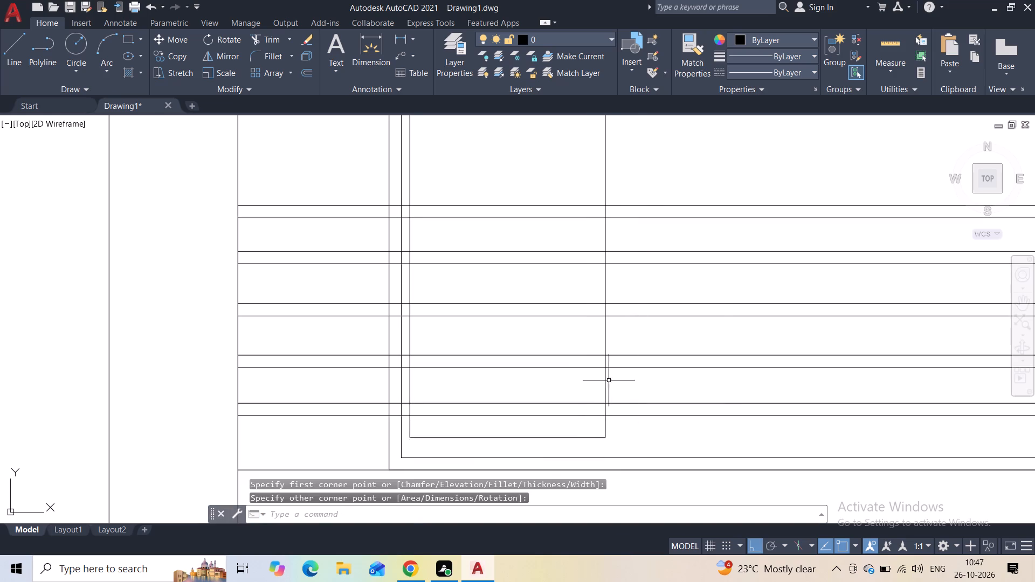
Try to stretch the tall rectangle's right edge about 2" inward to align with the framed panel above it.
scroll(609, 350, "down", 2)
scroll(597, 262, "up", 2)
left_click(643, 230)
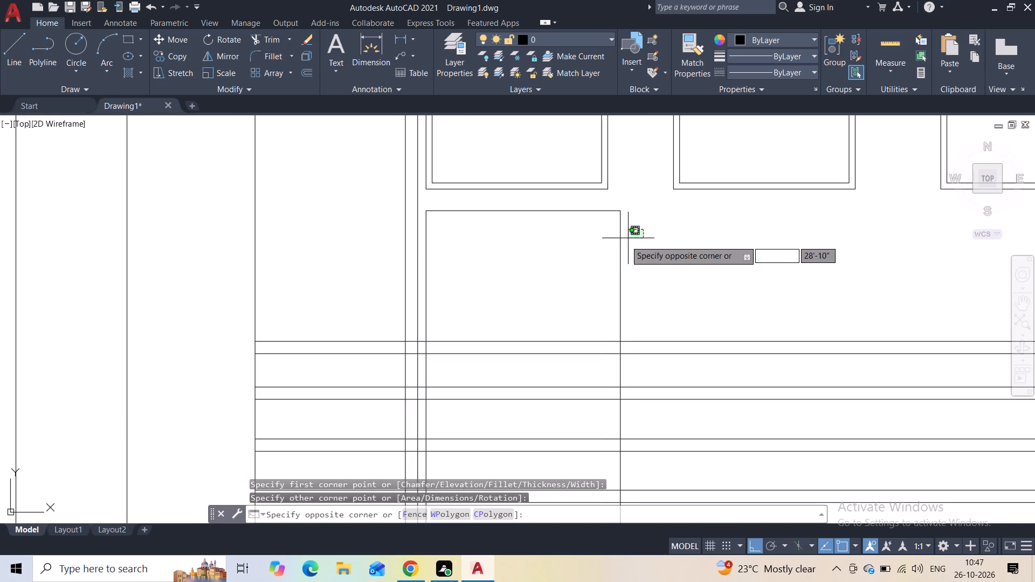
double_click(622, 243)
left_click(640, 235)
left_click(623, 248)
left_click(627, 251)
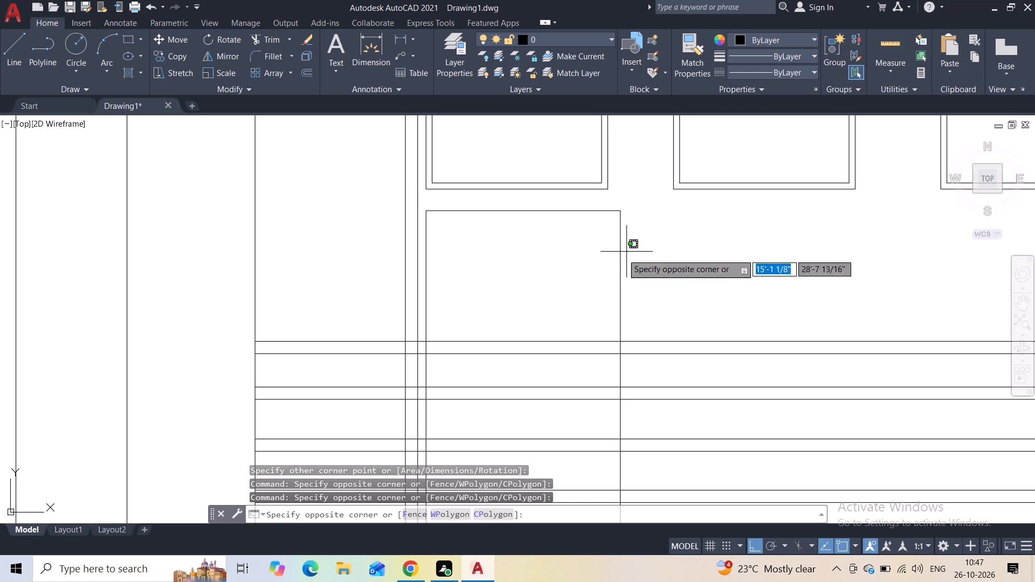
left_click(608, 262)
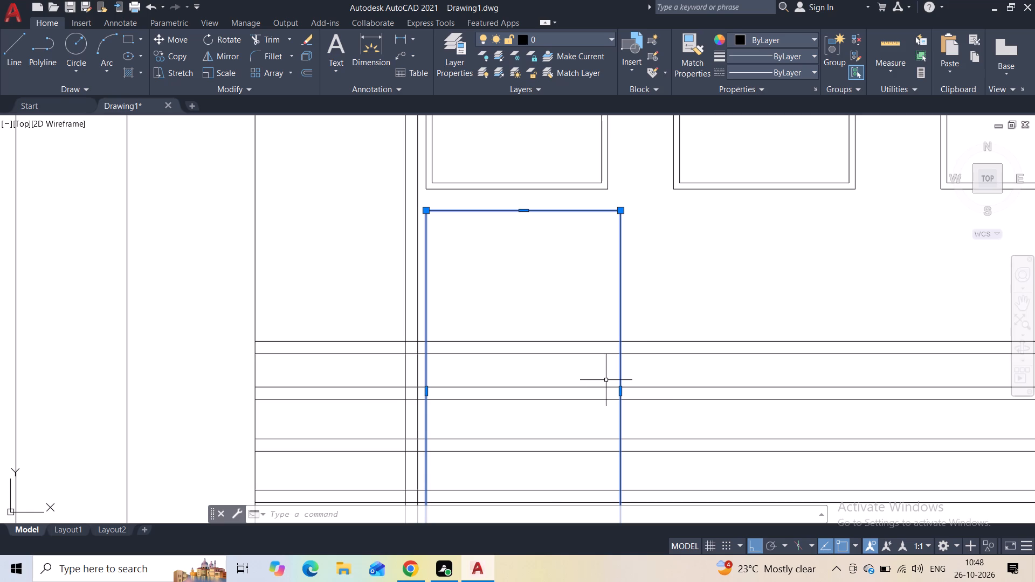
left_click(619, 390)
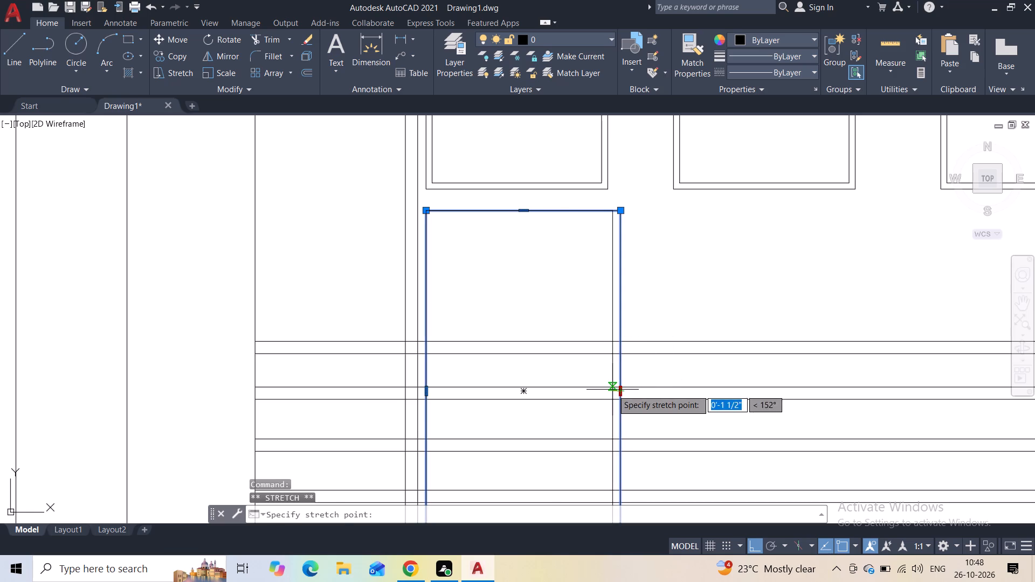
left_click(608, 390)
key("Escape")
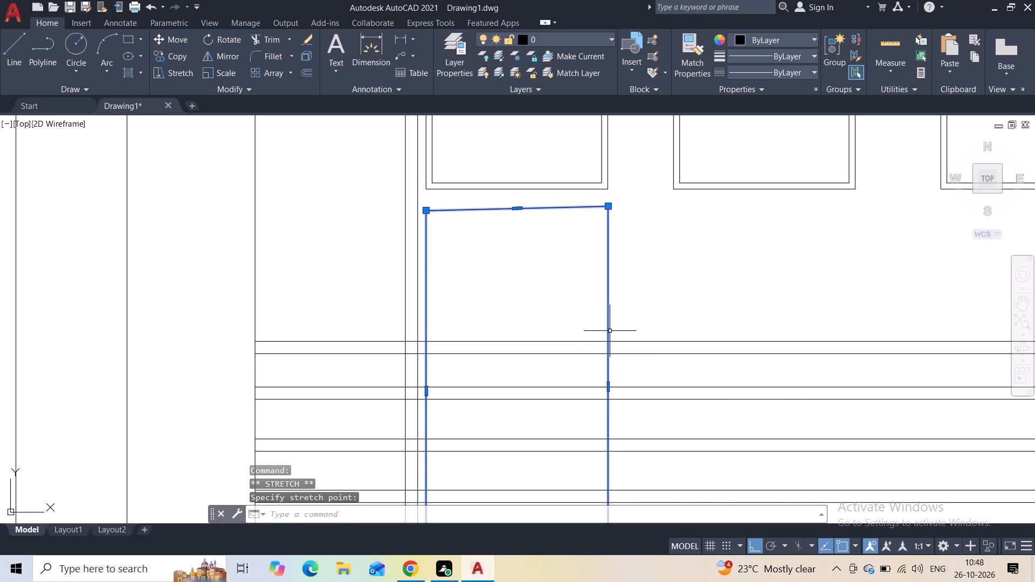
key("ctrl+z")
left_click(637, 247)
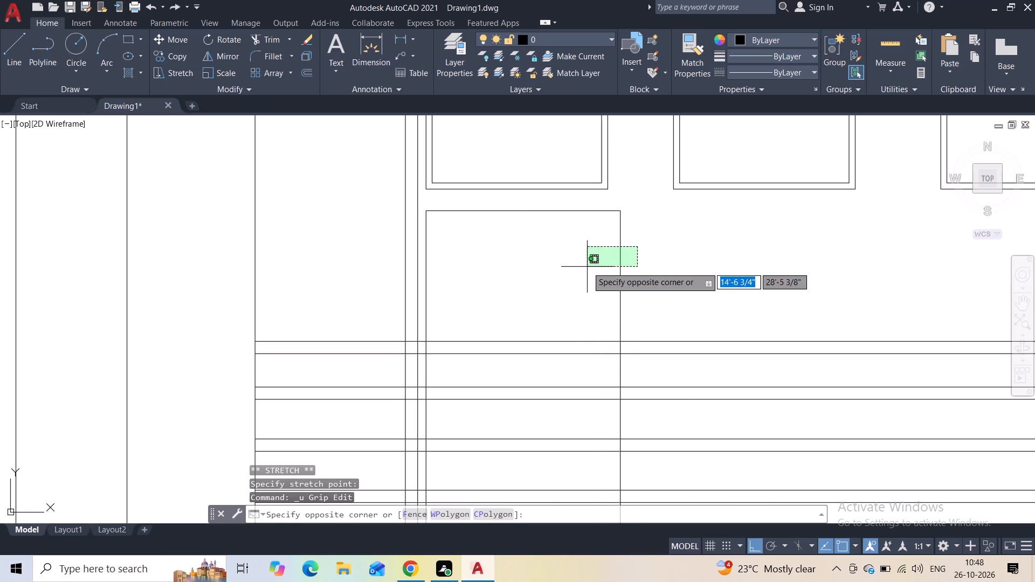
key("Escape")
Draw a short vertical guide line down from the left framed panel's outer lower-right corner, past the tall rectangle's top edge.
left_click(15, 63)
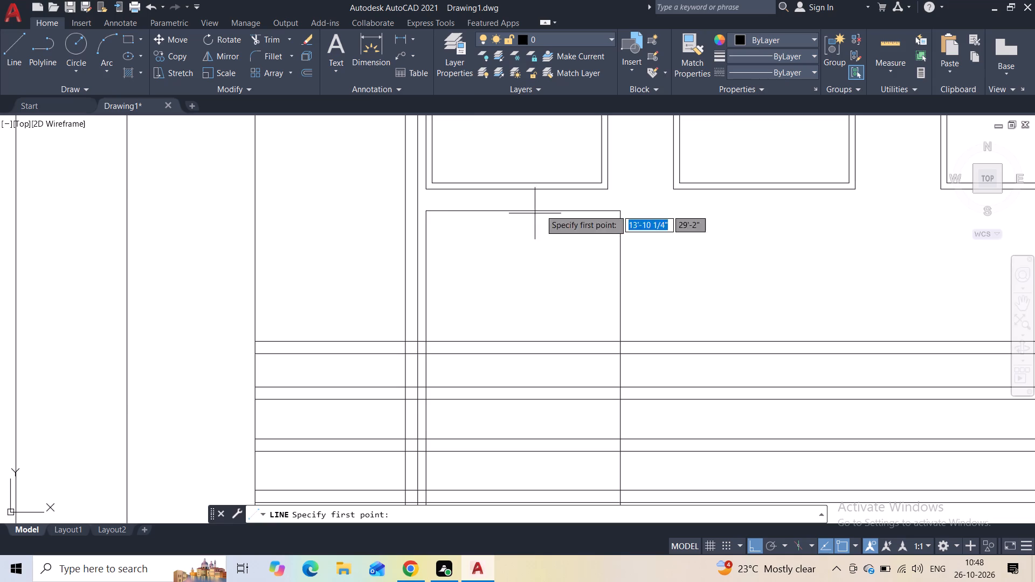
left_click(606, 192)
left_click(601, 246)
key("Escape")
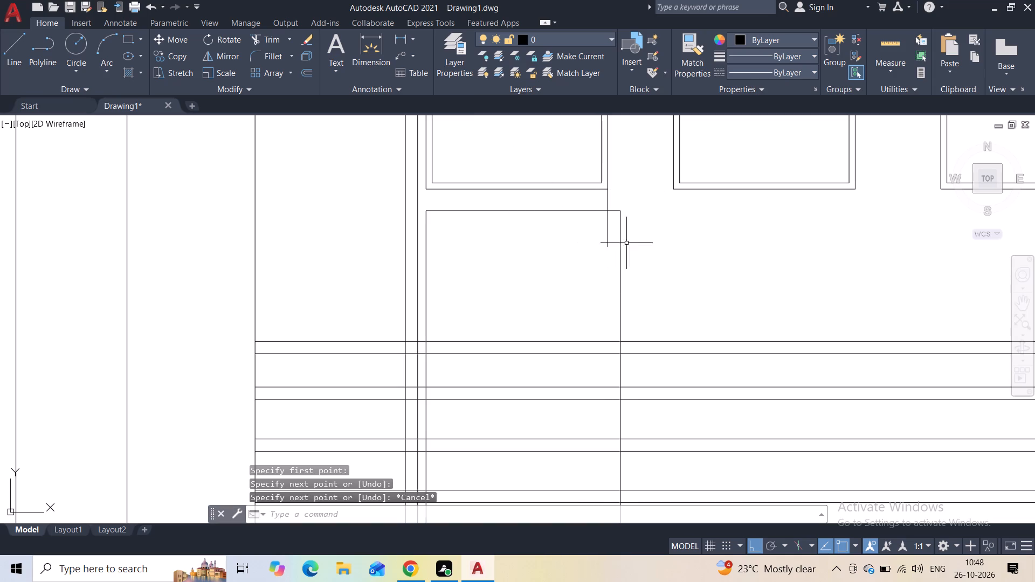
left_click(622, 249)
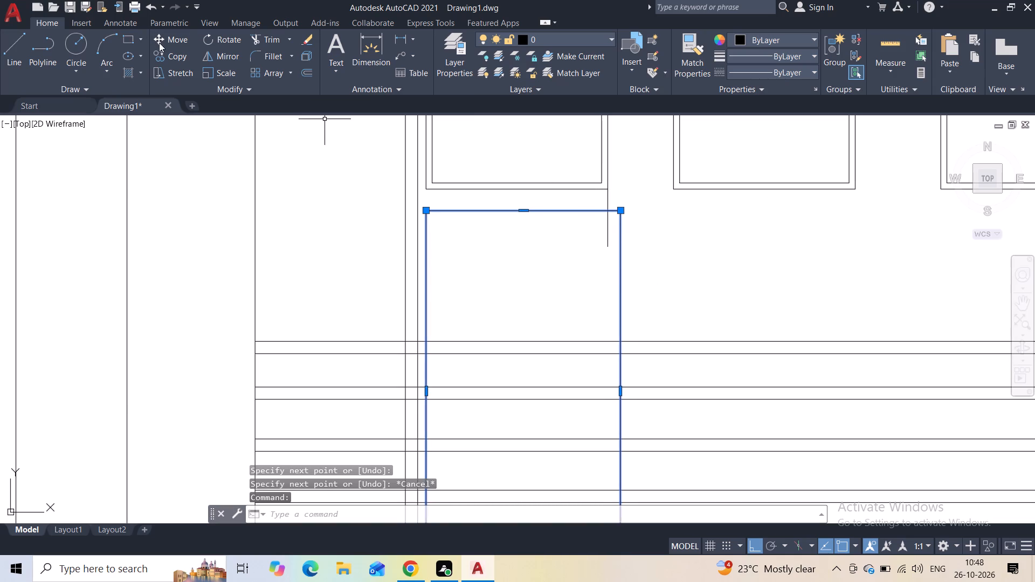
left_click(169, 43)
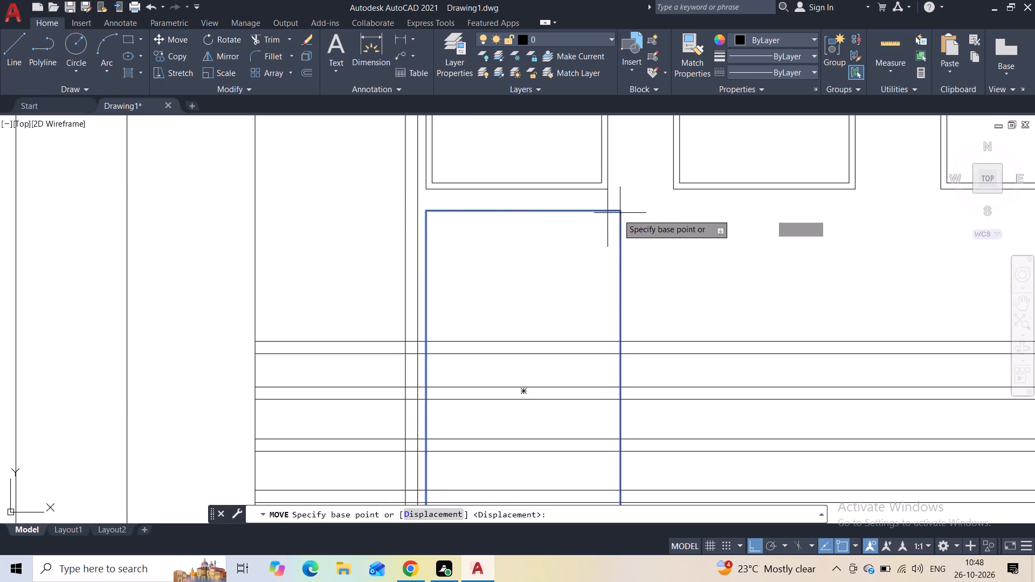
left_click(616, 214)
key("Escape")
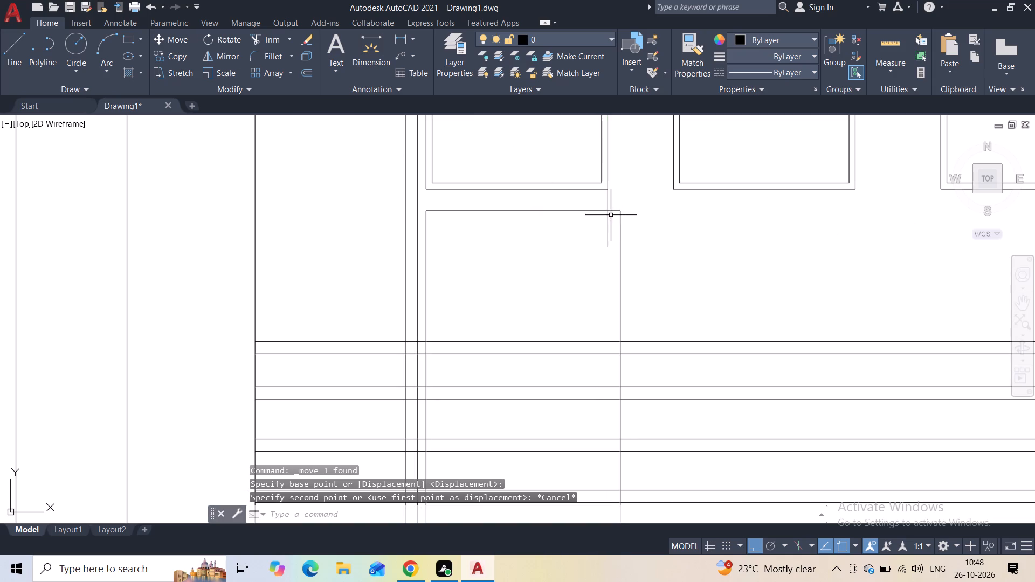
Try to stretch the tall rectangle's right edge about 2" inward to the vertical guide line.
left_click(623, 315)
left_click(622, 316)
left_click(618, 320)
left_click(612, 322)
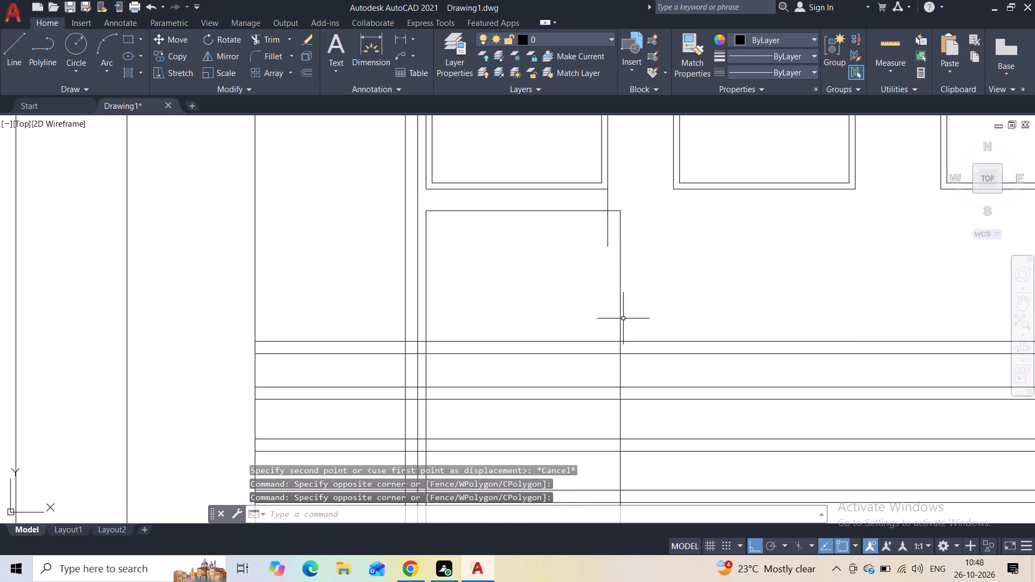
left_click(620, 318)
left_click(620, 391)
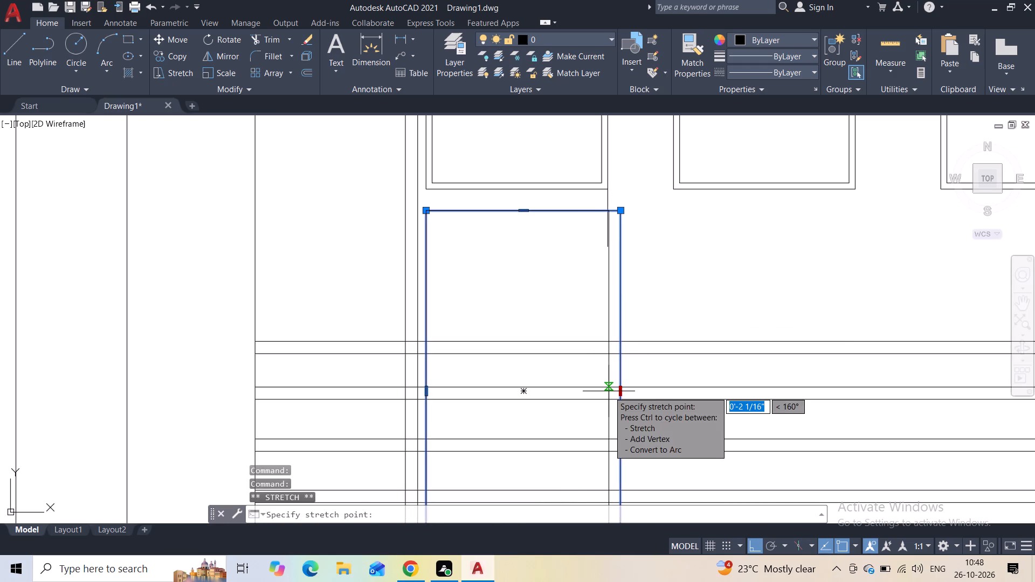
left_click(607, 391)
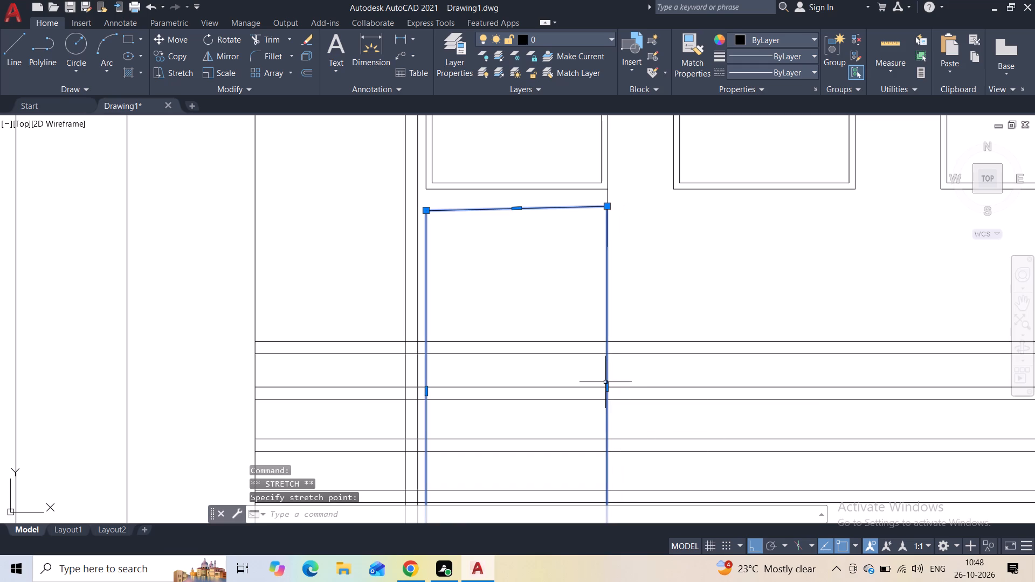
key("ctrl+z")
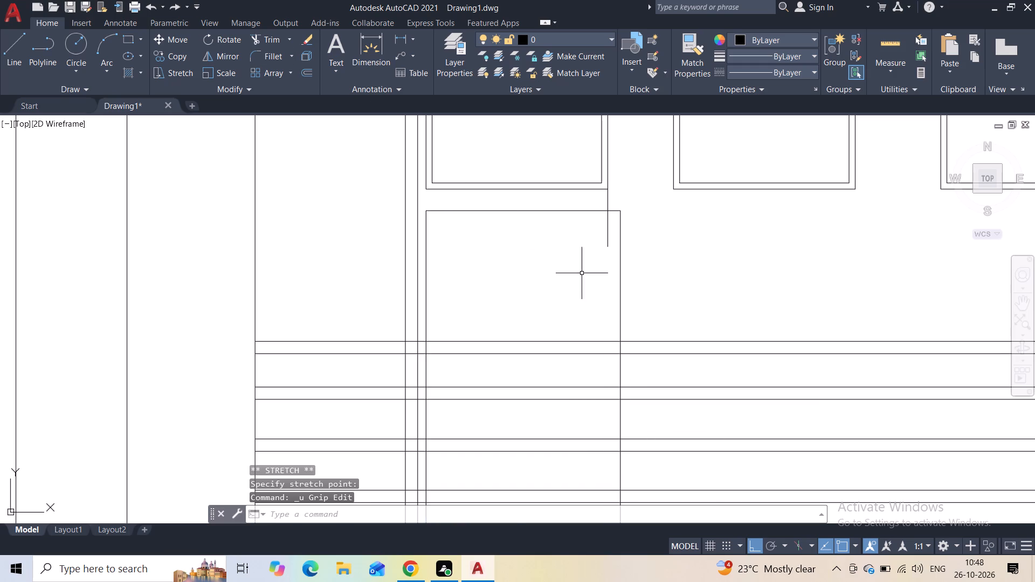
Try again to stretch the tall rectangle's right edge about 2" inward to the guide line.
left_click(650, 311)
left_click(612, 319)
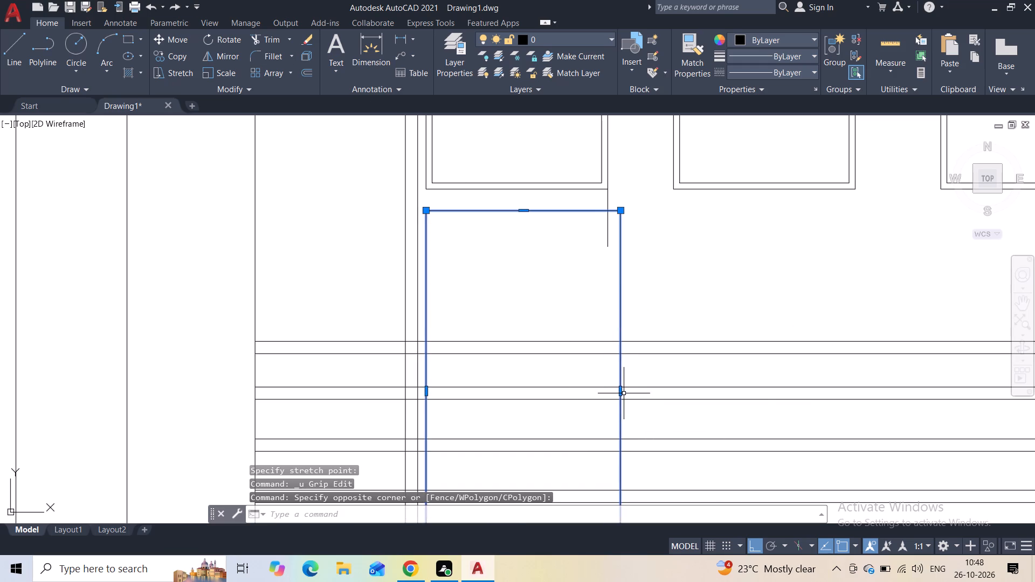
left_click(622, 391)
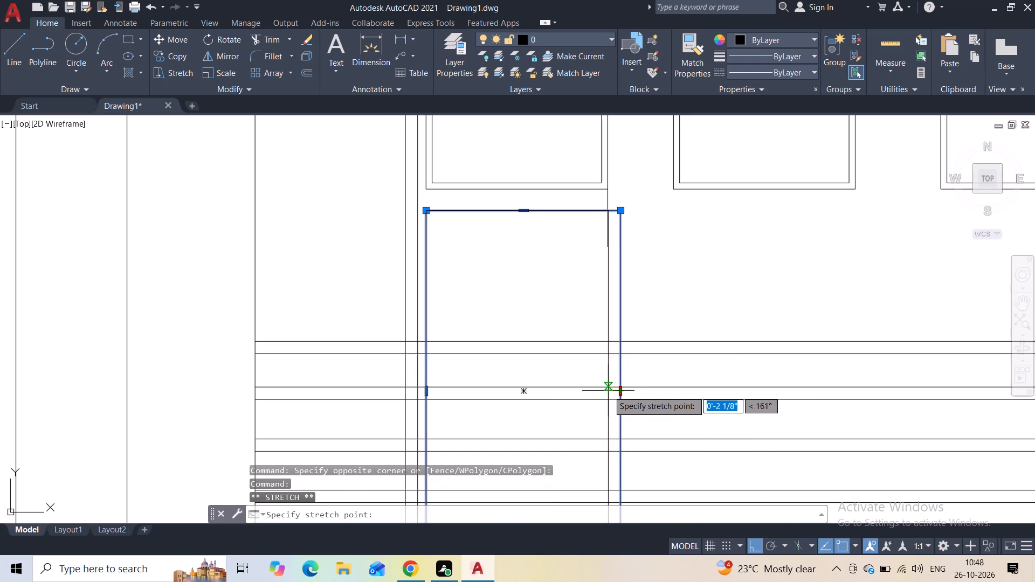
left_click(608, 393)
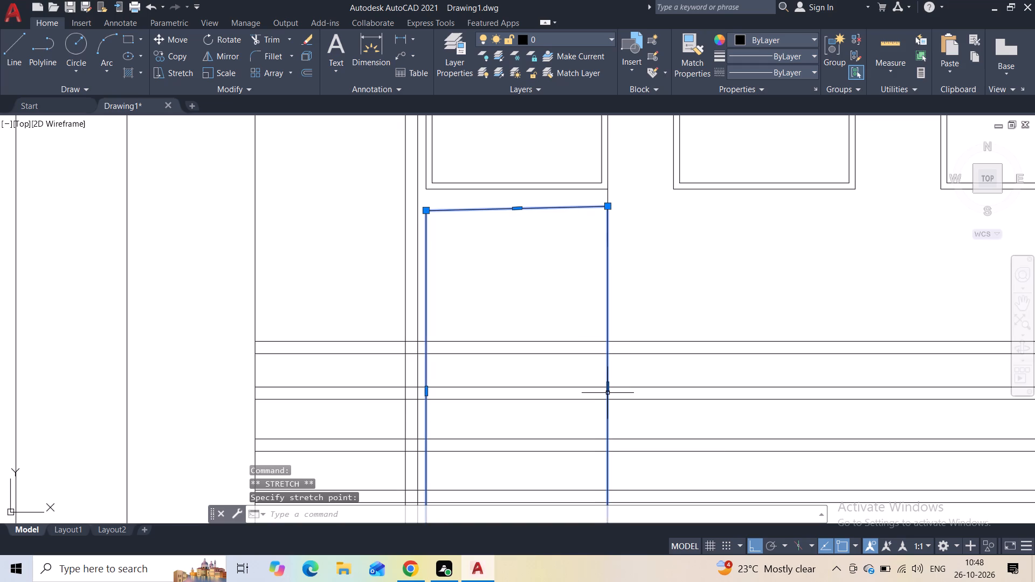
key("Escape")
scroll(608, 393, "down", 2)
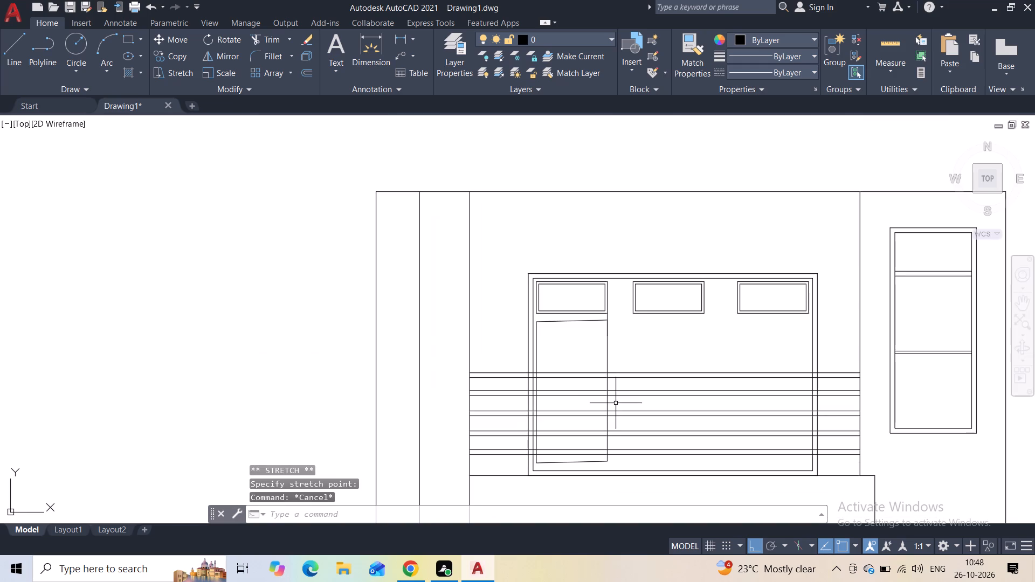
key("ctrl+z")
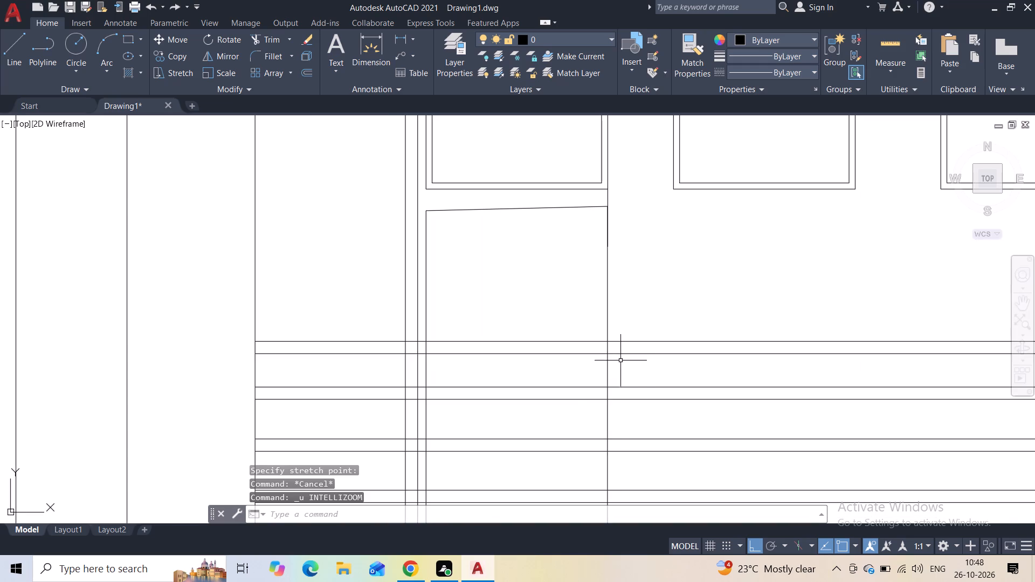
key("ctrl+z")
Stretch the tall rectangle's right edge about 2" inward so it lines up with the guide line and the panel above.
left_click(621, 328)
middle_click_drag(622, 387, 571, 245)
left_click(568, 252)
left_click(557, 254)
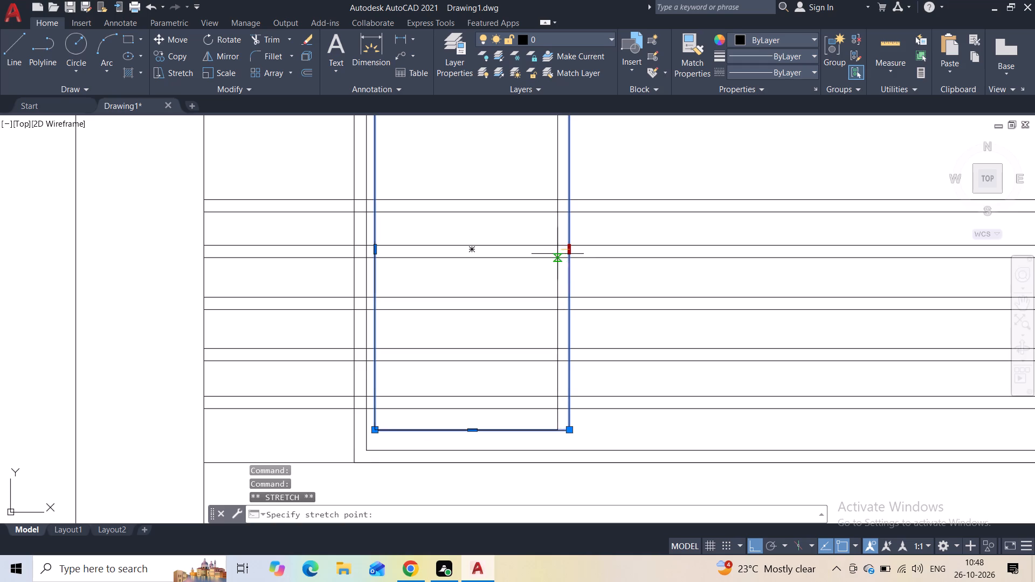
key("Escape")
scroll(577, 249, "down", 2)
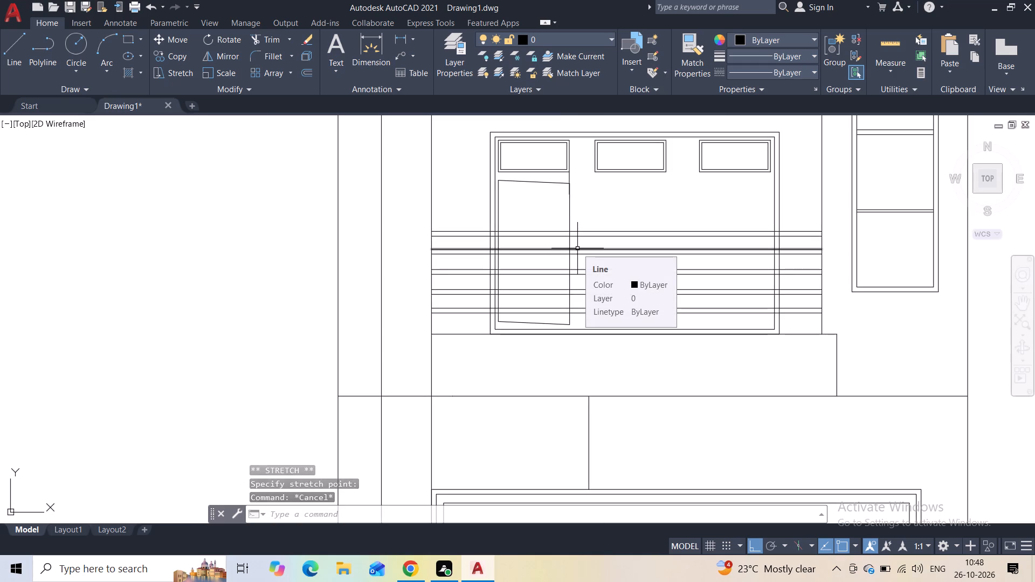
scroll(539, 219, "up", 1)
middle_click_drag(539, 218, 531, 244)
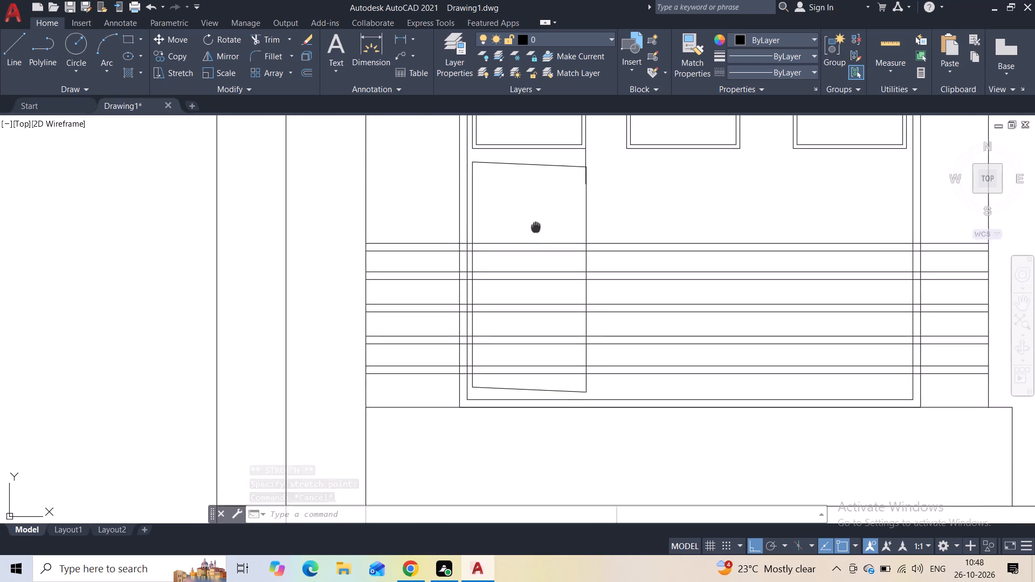
Delete the skewed tall rectangle beneath the left framed panel.
middle_click_drag(531, 244, 527, 267)
left_click(586, 256)
left_click(549, 252)
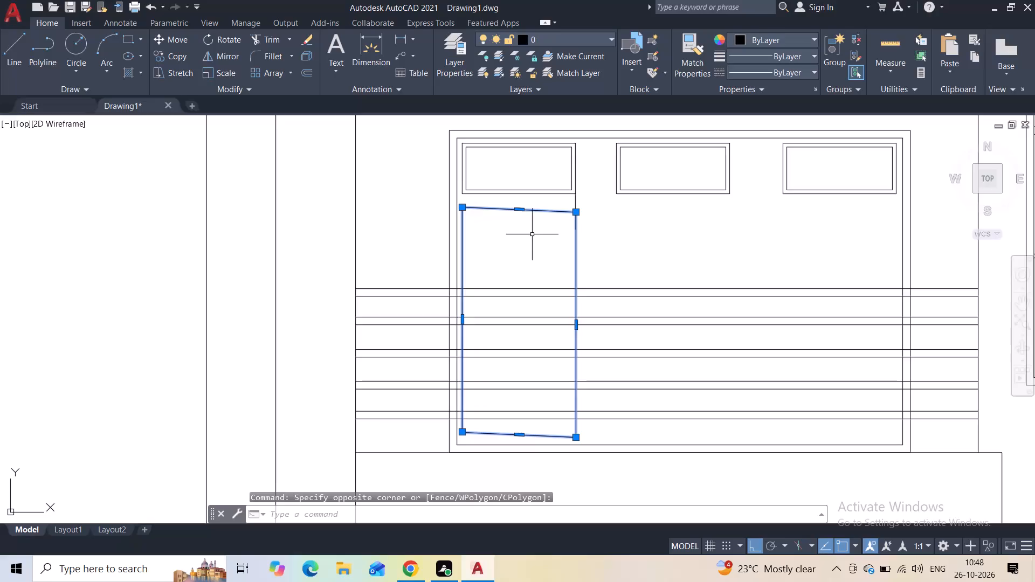
key("Delete")
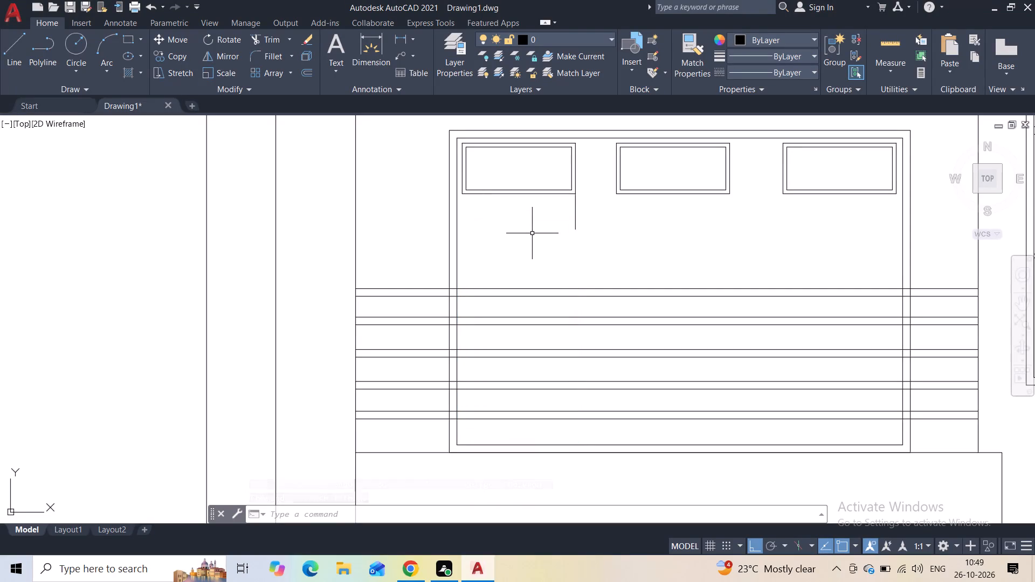
Draw a rectangle about 2'-5 1/2" wide and 4'-8" tall below the left framed panel, aligned with its outer side edges.
left_click(133, 42)
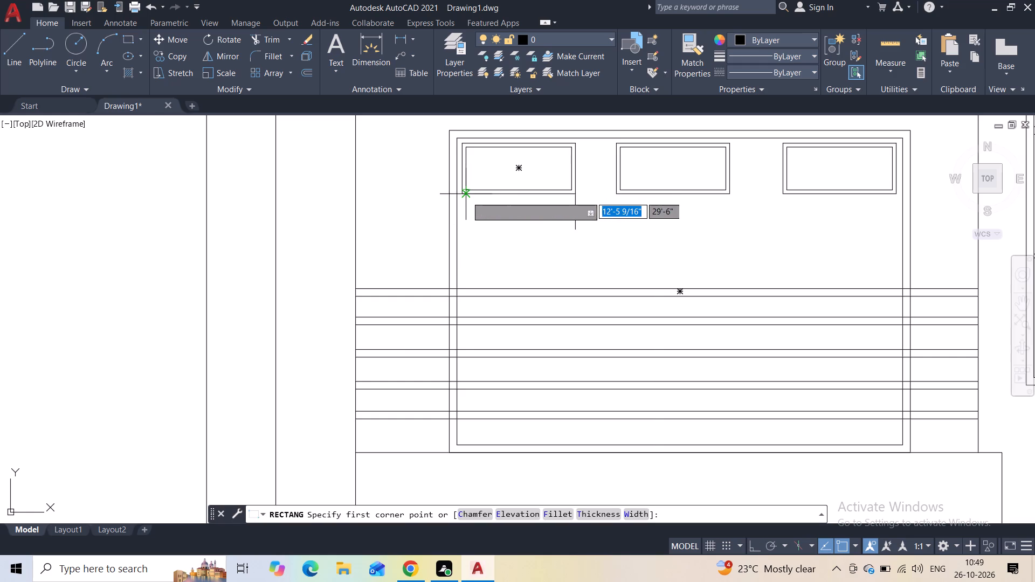
scroll(466, 198, "up", 3)
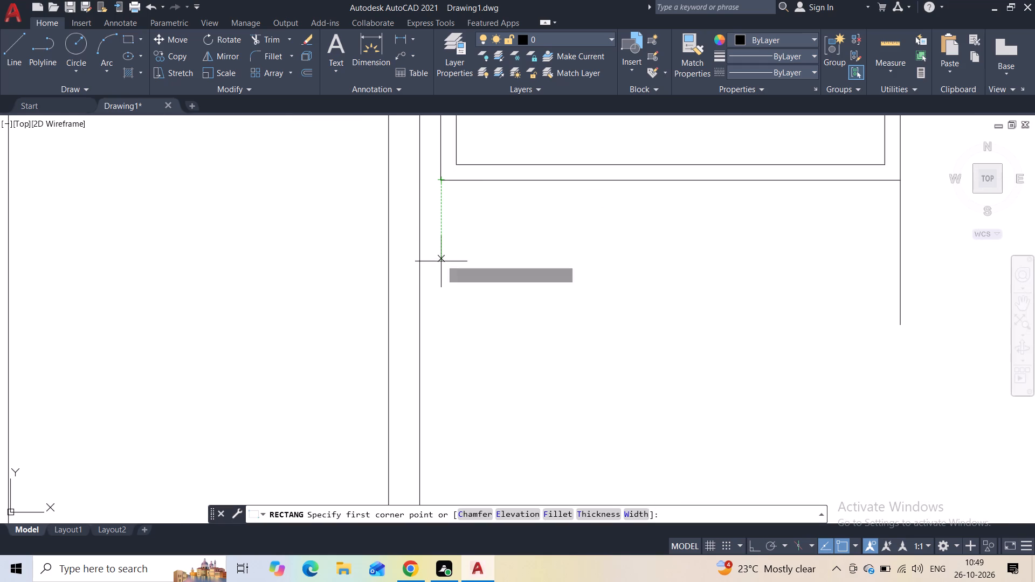
left_click(441, 274)
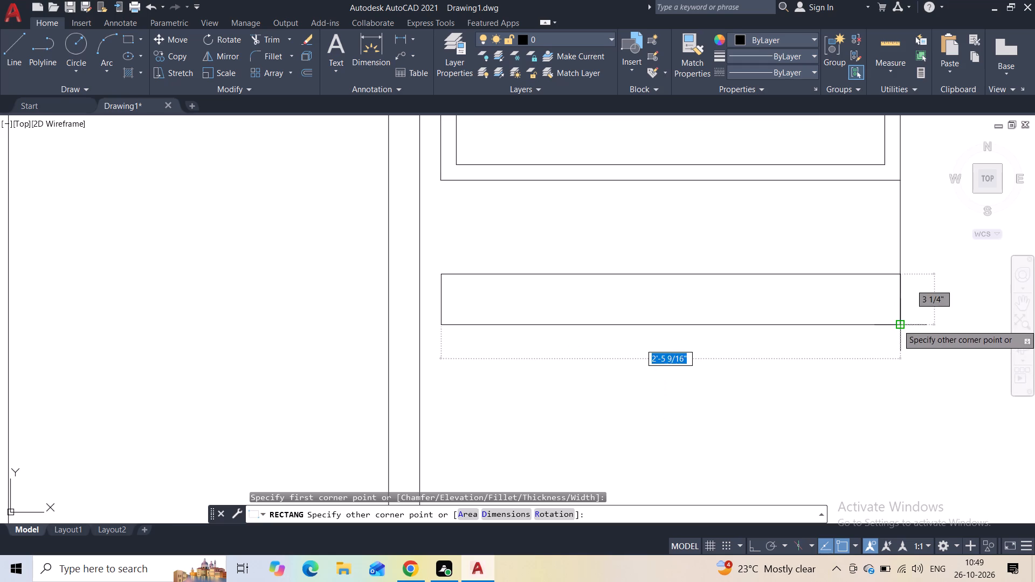
middle_click_drag(894, 372, 814, 192)
scroll(812, 198, "down", 3)
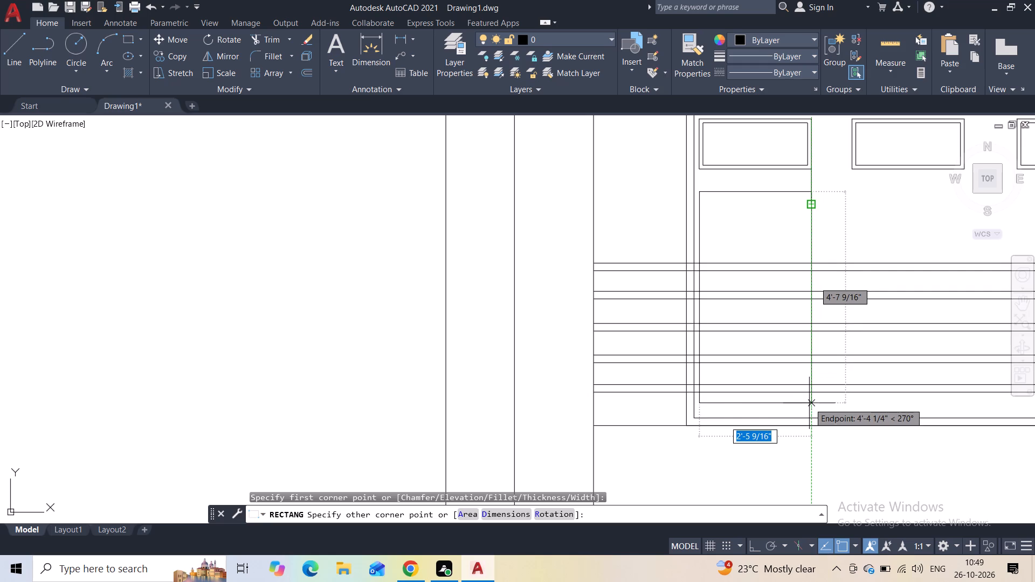
left_click(809, 405)
key("Escape")
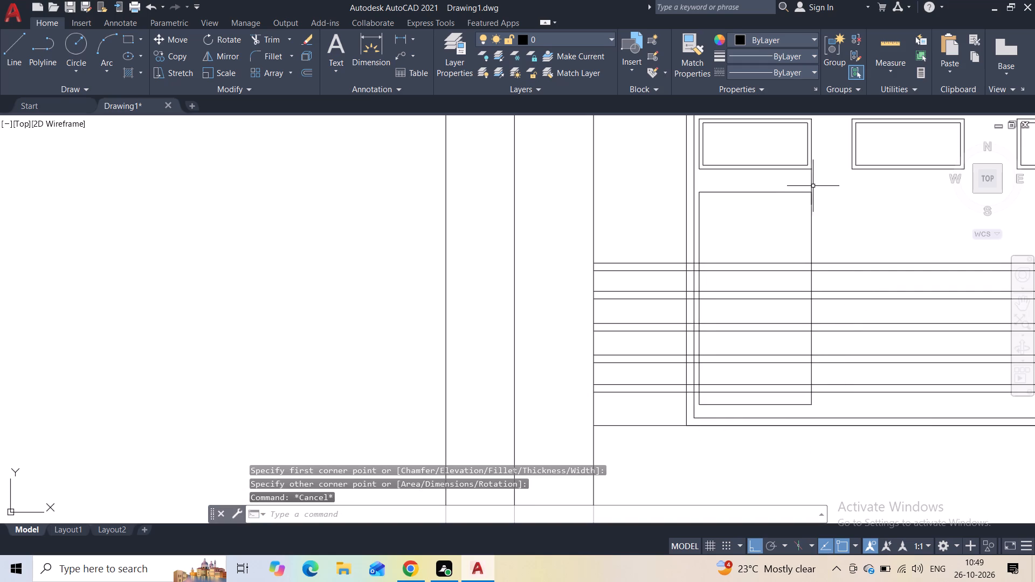
Delete the short vertical guide line below the left framed panel's outer corner.
left_click(810, 187)
scroll(818, 198, "up", 3)
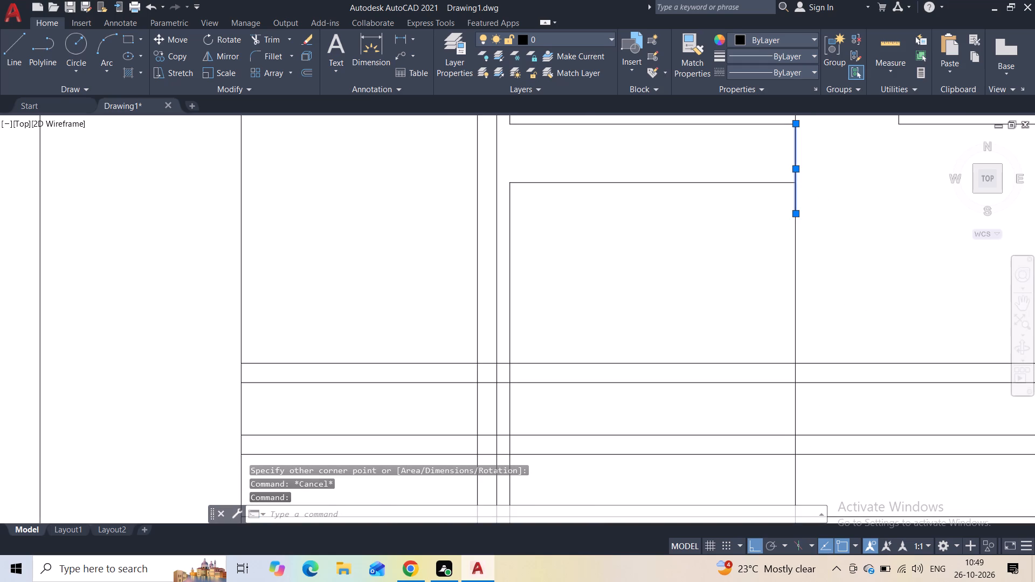
key("Delete")
scroll(813, 188, "down", 2)
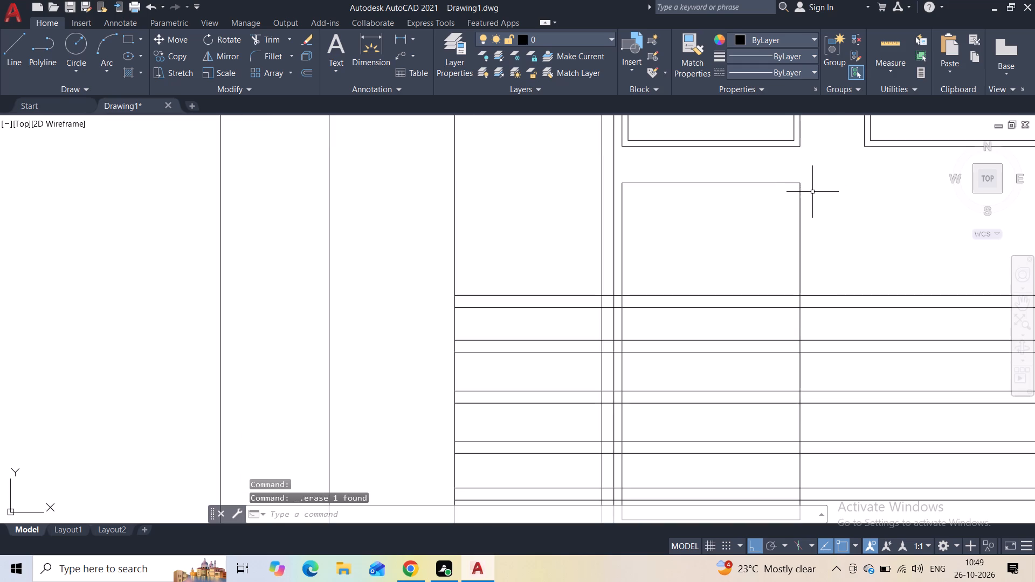
Copy the tall rectangle horizontally to positions aligned beneath the middle and right framed panels.
left_click(812, 193)
left_click(769, 230)
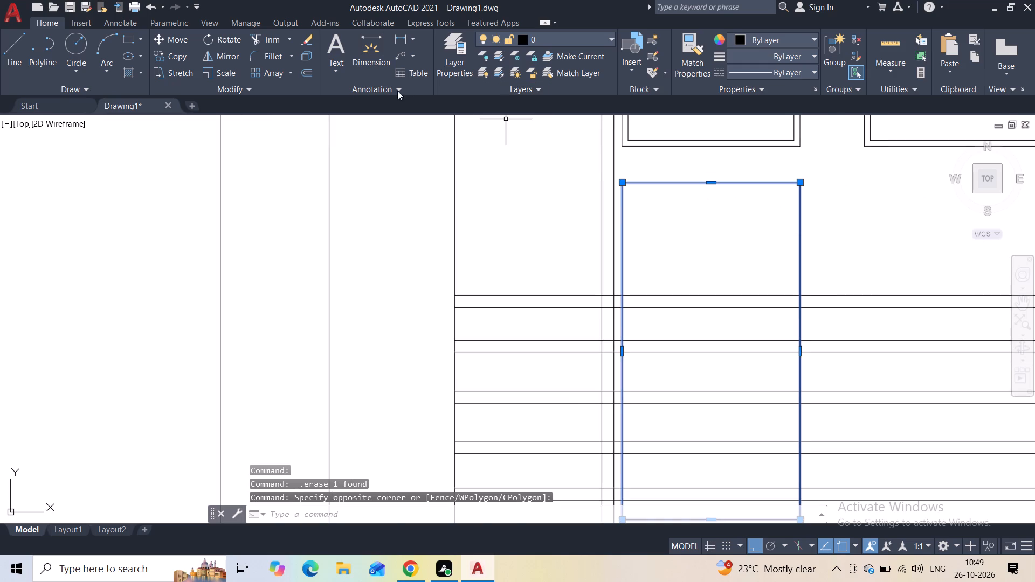
left_click(162, 61)
scroll(601, 245, "down", 1)
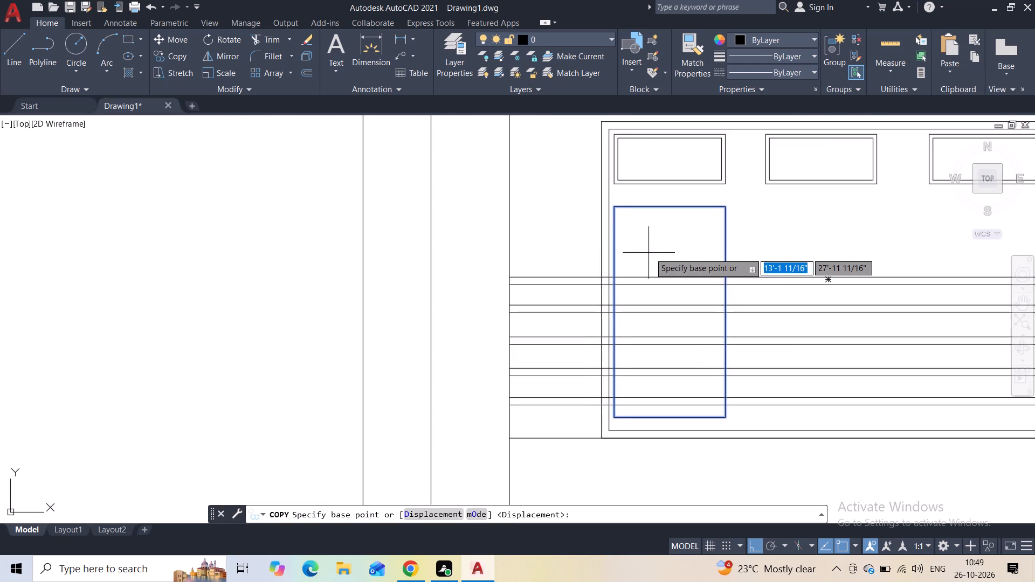
middle_click_drag(655, 257, 541, 257)
left_click(502, 208)
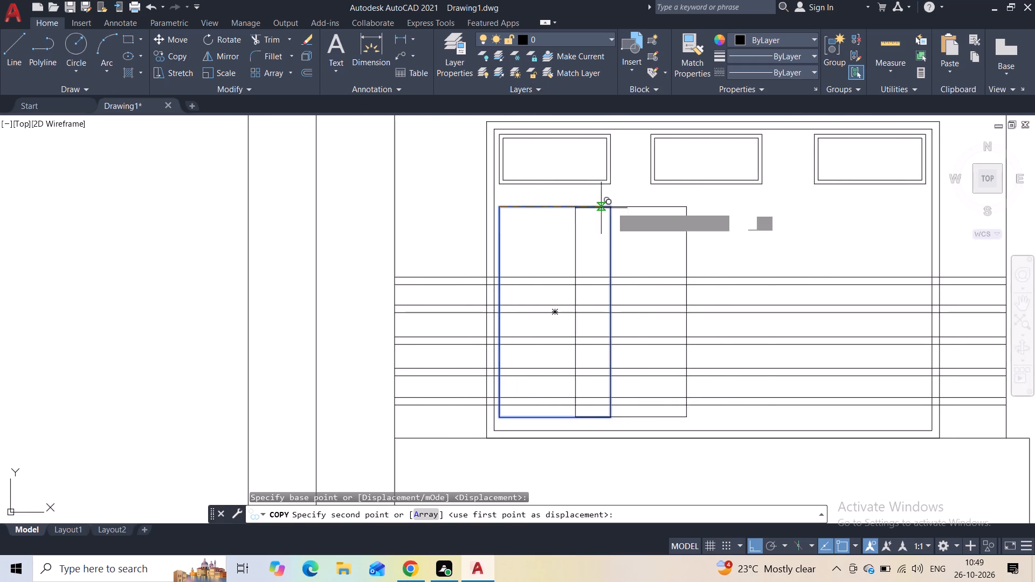
left_click(649, 207)
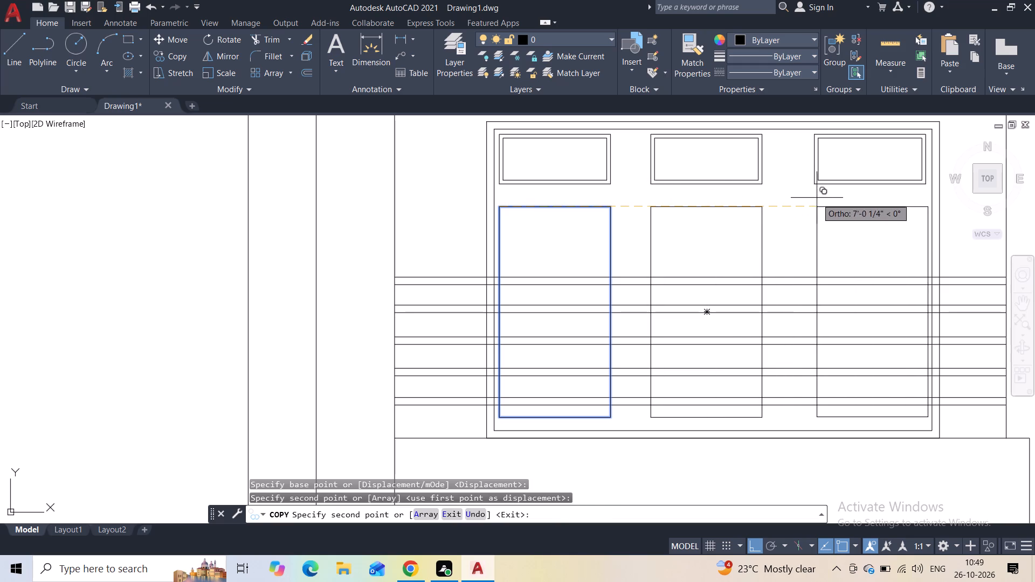
left_click(817, 207)
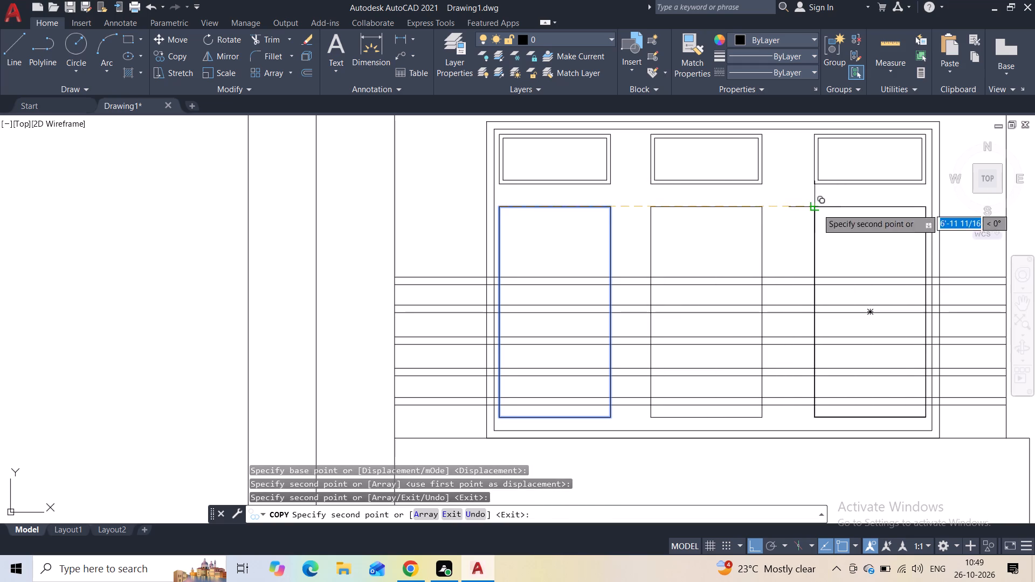
key("Escape")
Draw a vertical baluster line from the top balcony rail to the opening's base, between the left and middle tall rectangles.
scroll(814, 256, "down", 1)
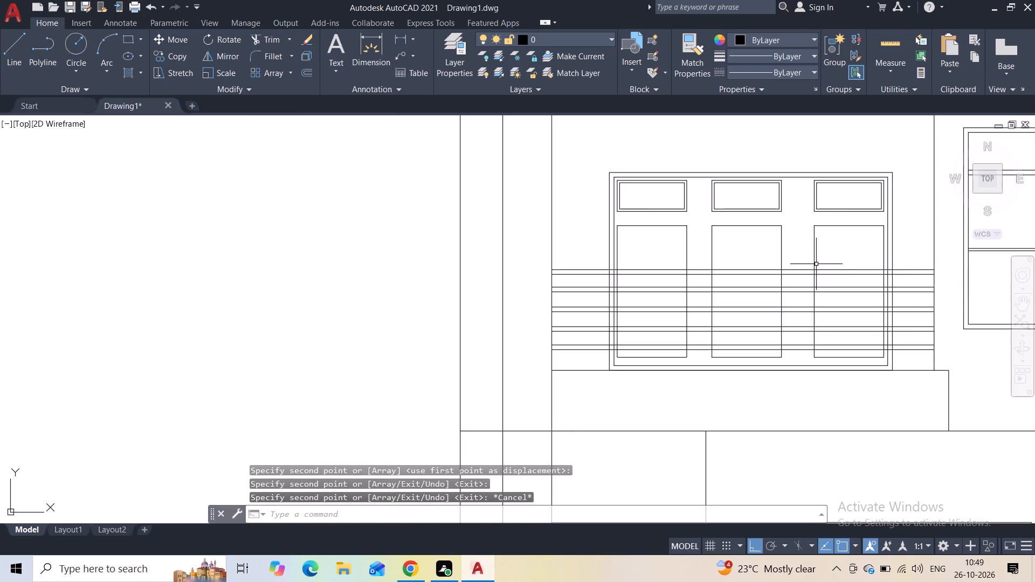
scroll(790, 267, "down", 1)
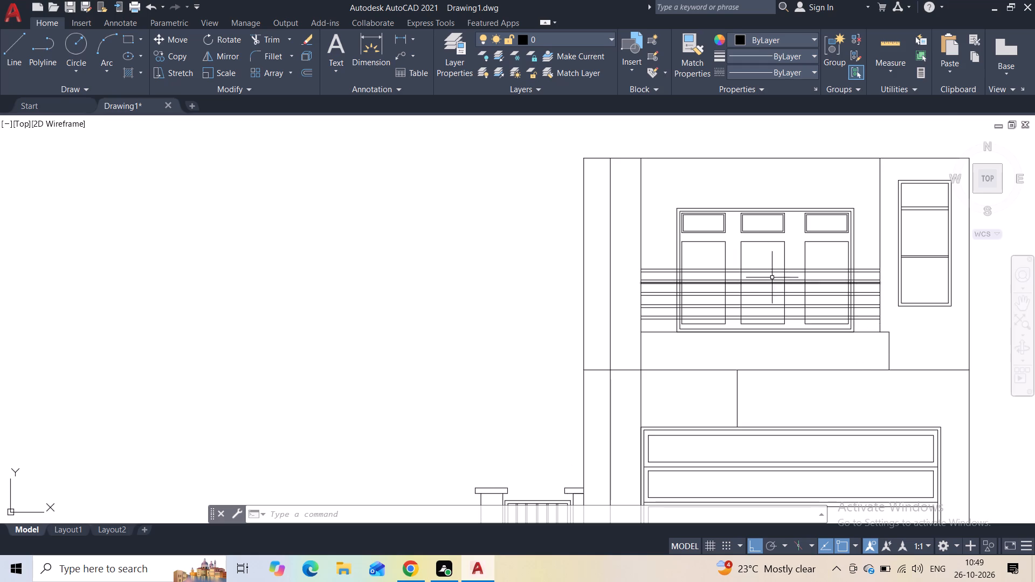
scroll(763, 277, "up", 1)
scroll(715, 265, "up", 2)
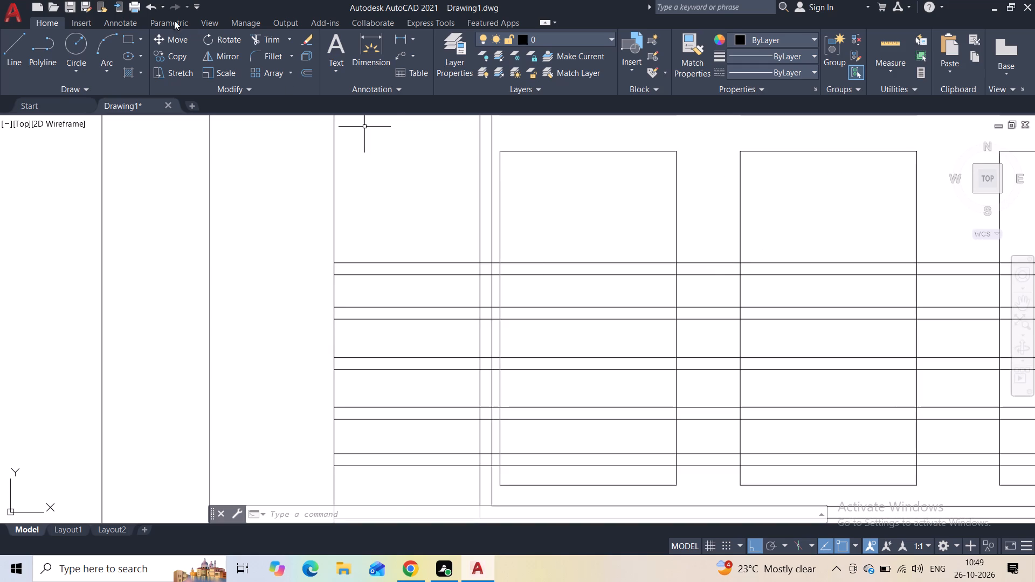
left_click(1, 54)
left_click(18, 58)
middle_click_drag(679, 307, 677, 306)
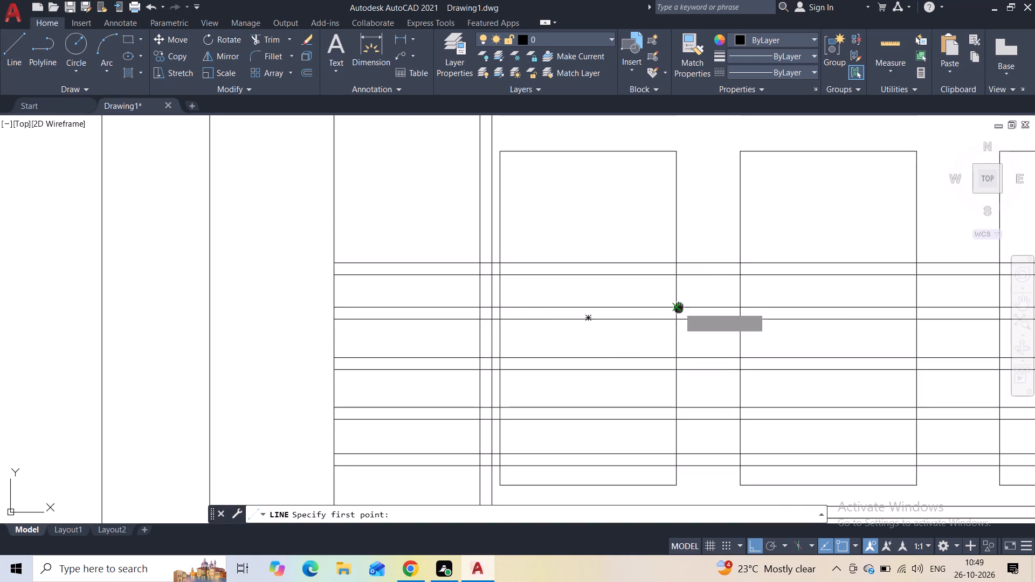
middle_click_drag(677, 306, 569, 213)
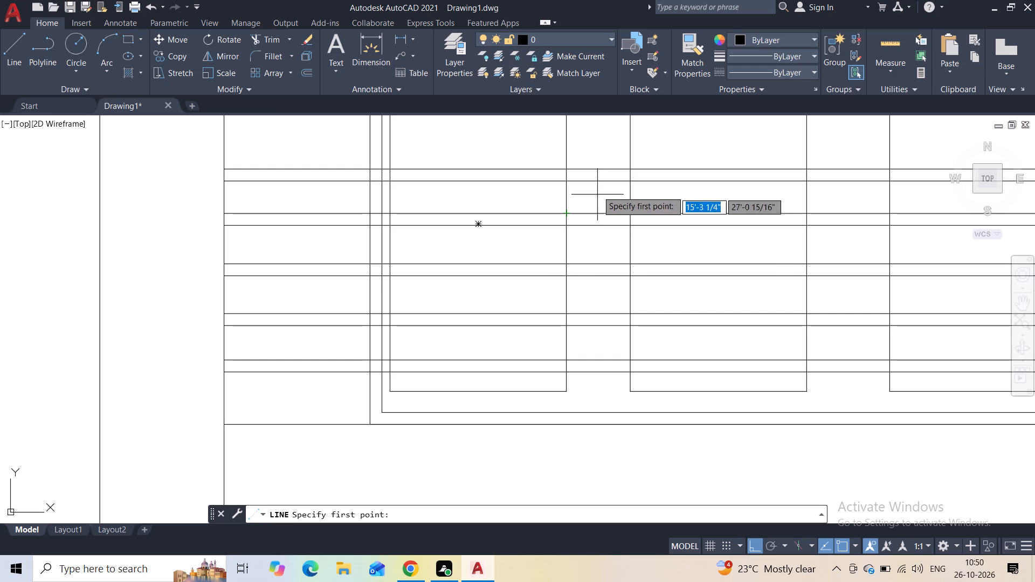
left_click(592, 171)
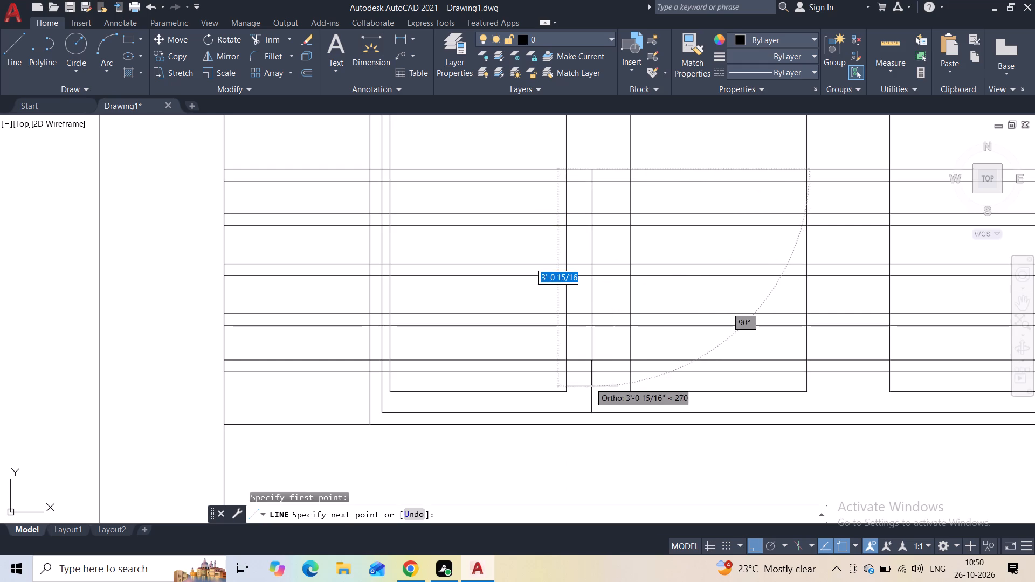
scroll(587, 378, "down", 1)
scroll(579, 332, "down", 1)
scroll(584, 367, "up", 2)
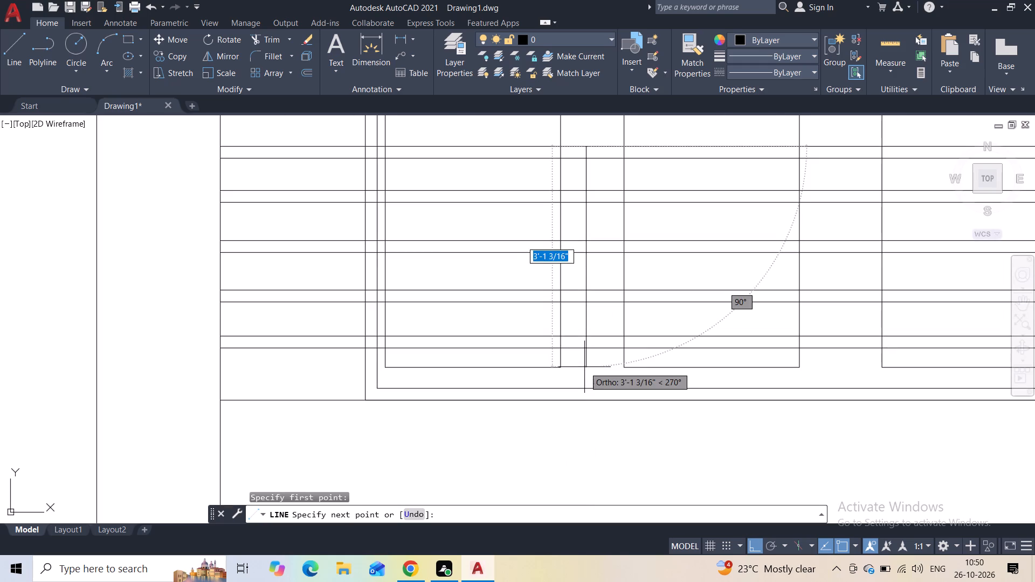
left_click(585, 399)
key("Escape")
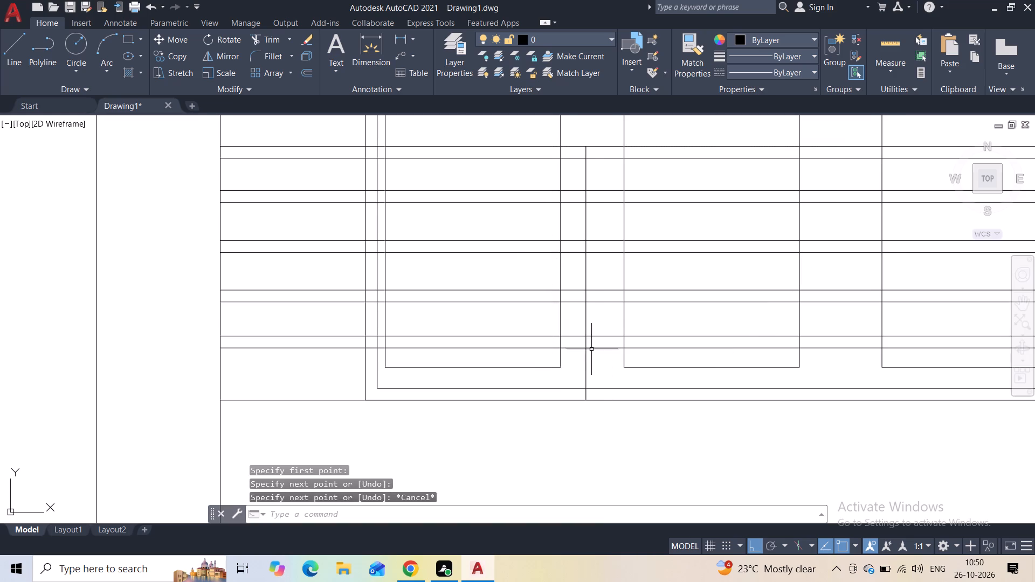
Offset the vertical baluster line 1" to its right.
scroll(592, 347, "down", 1)
left_click(595, 242)
left_click(582, 244)
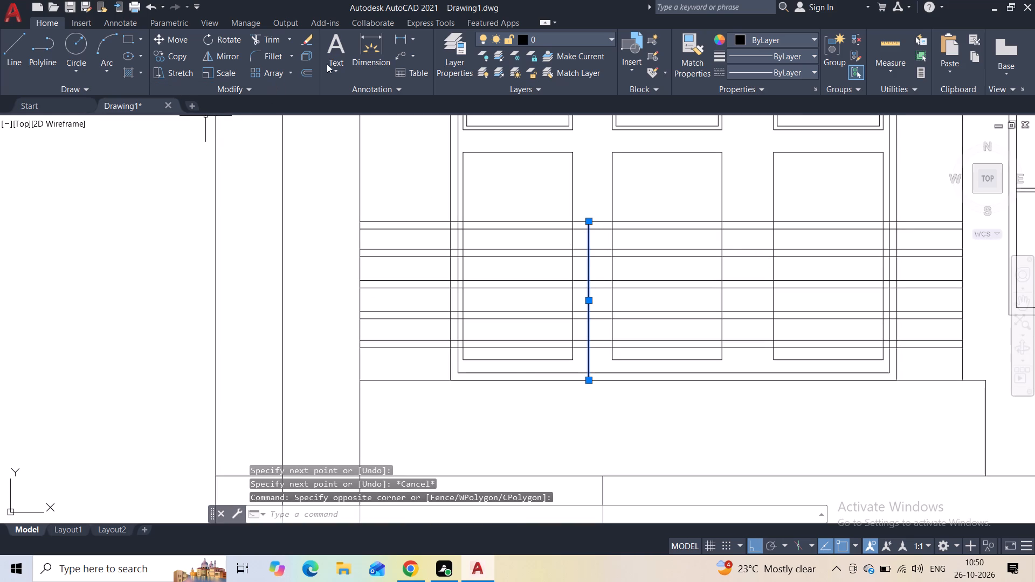
left_click(305, 73)
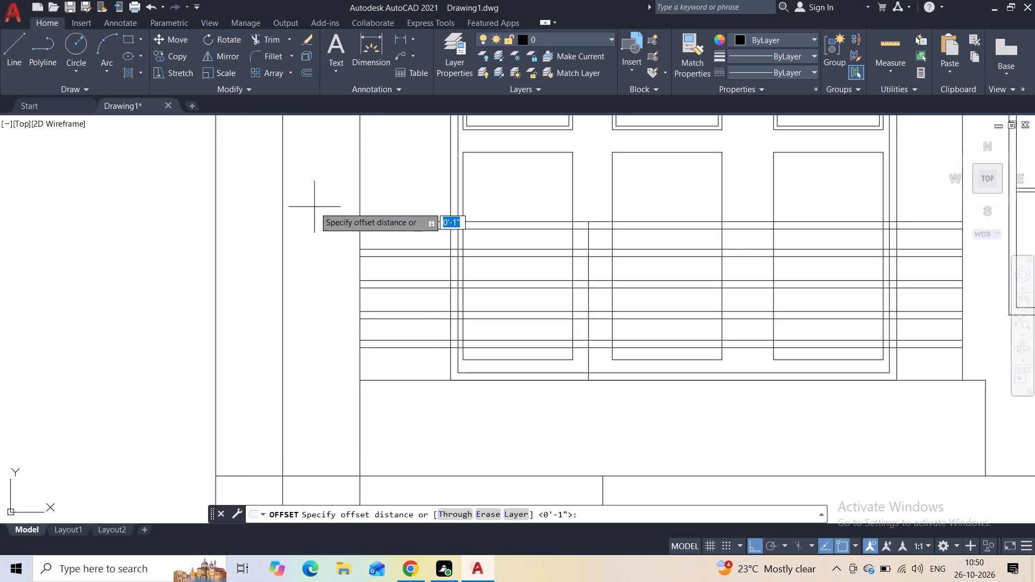
key("1")
key("shift+quotedbl")
key("Return")
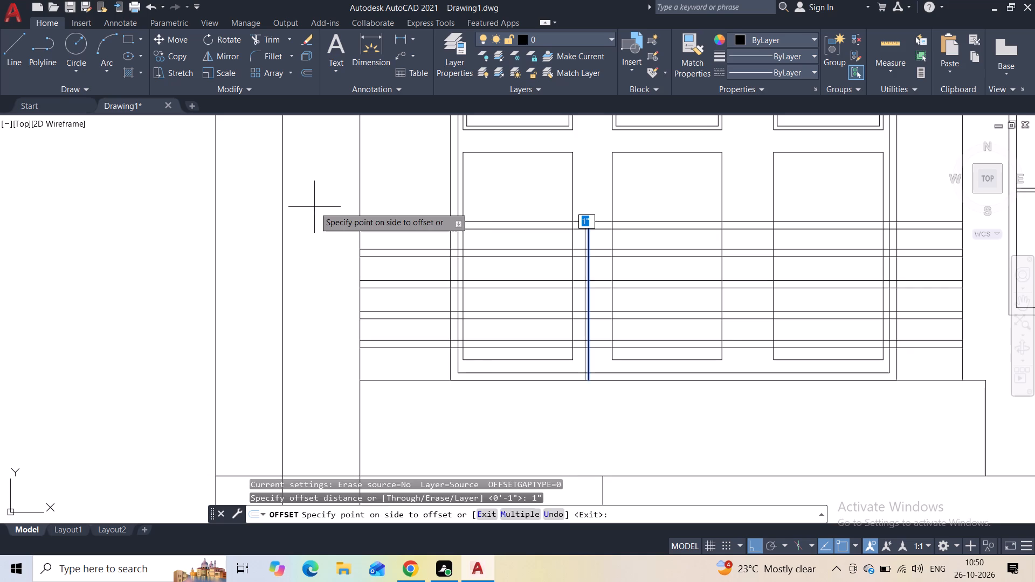
left_click(592, 235)
key("Escape")
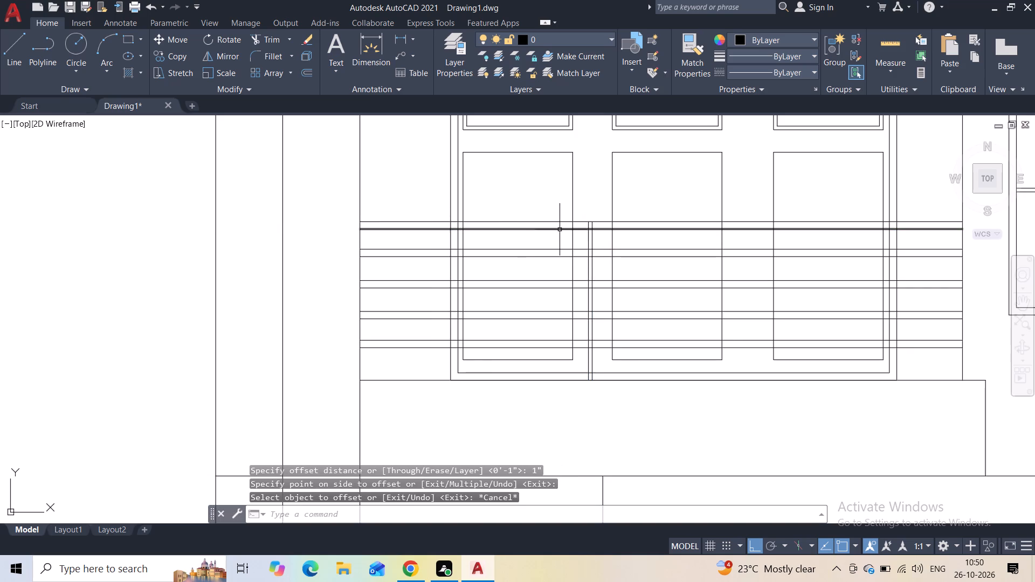
Copy the pair of baluster lines about 3'-6 1/2" to the right, between the middle and right tall rectangles.
scroll(610, 220, "up", 1)
left_click(594, 248)
left_click(564, 255)
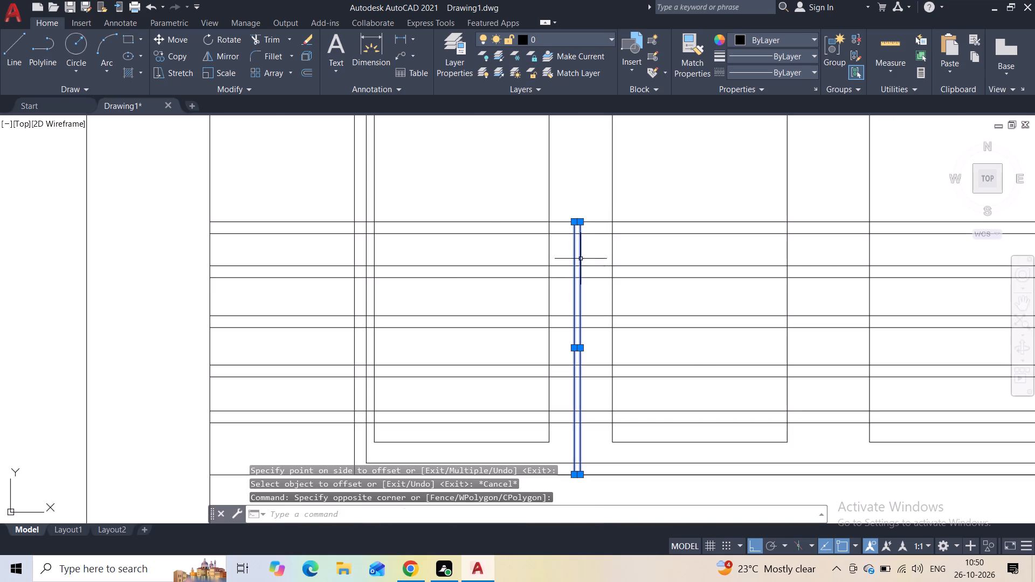
left_click(180, 63)
key("Escape")
left_click(588, 252)
left_click(562, 251)
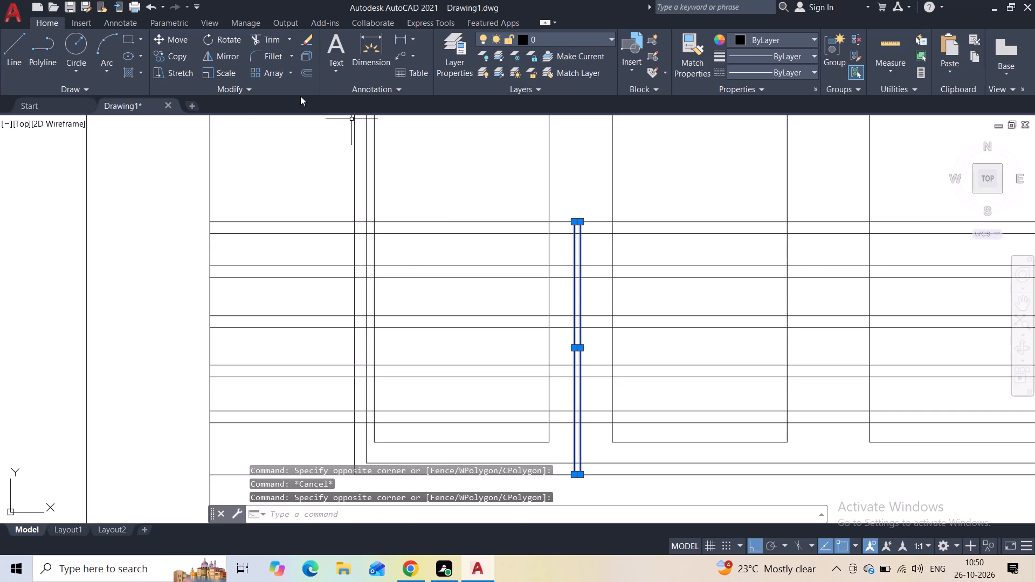
left_click(183, 55)
left_click(581, 225)
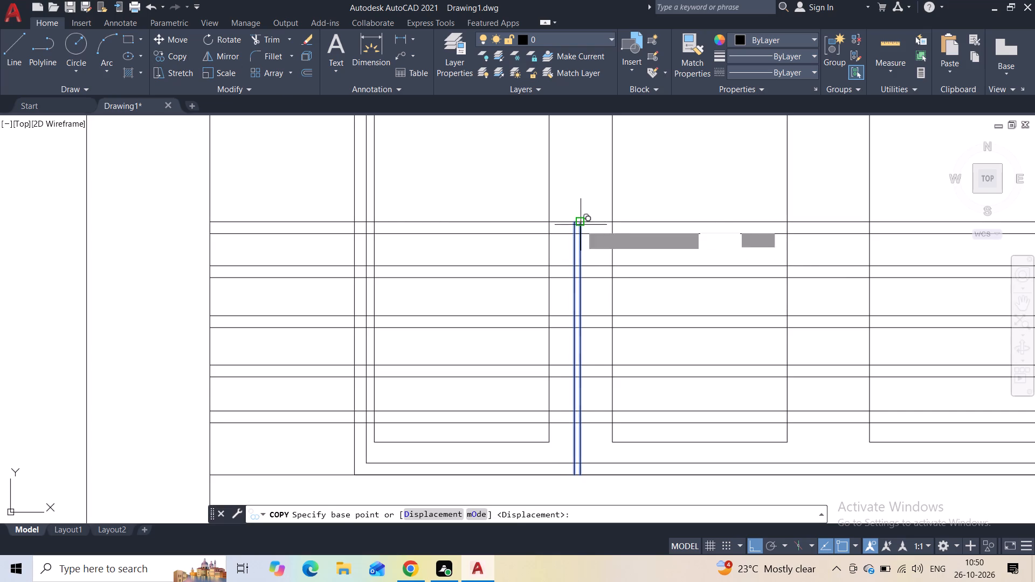
middle_click_drag(749, 242, 517, 273)
scroll(515, 269, "down", 1)
scroll(568, 266, "up", 1)
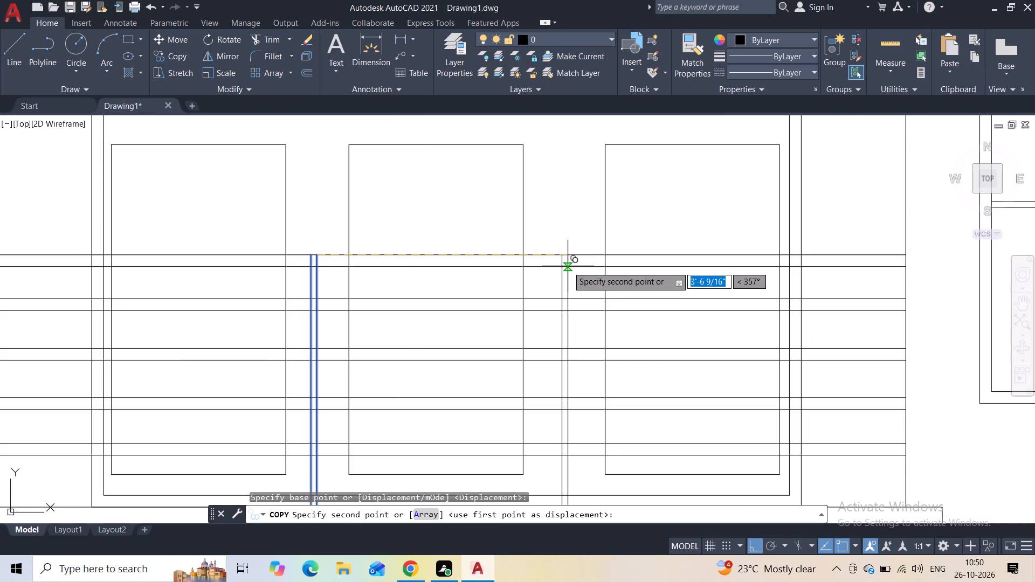
scroll(567, 258, "up", 1)
left_click(567, 254)
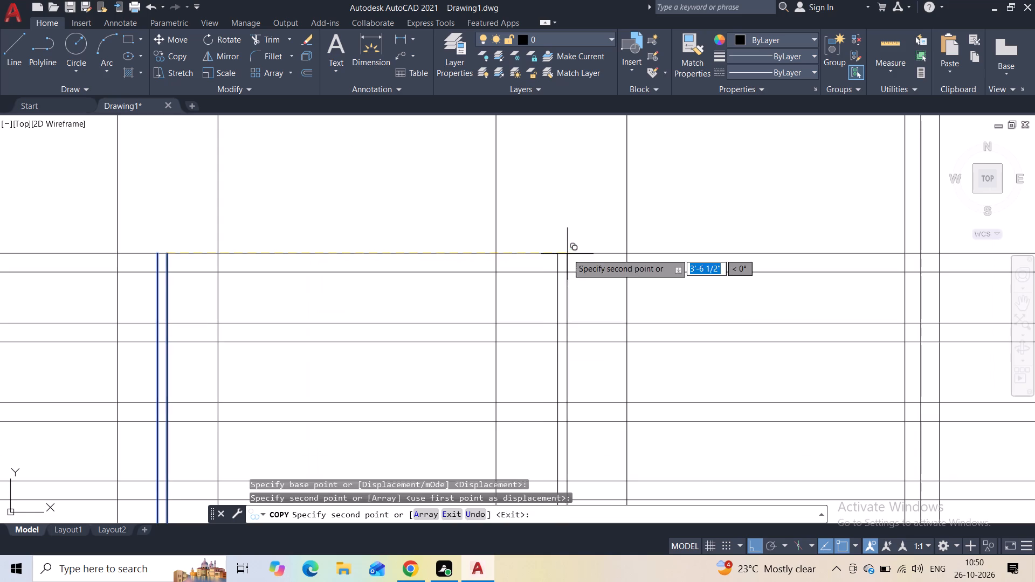
scroll(571, 226, "down", 4)
key("Escape")
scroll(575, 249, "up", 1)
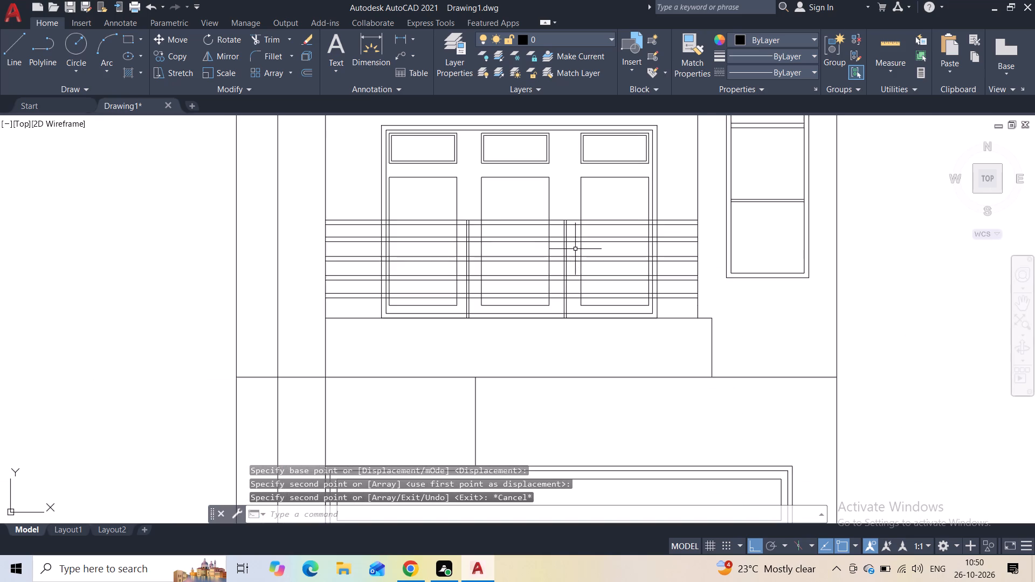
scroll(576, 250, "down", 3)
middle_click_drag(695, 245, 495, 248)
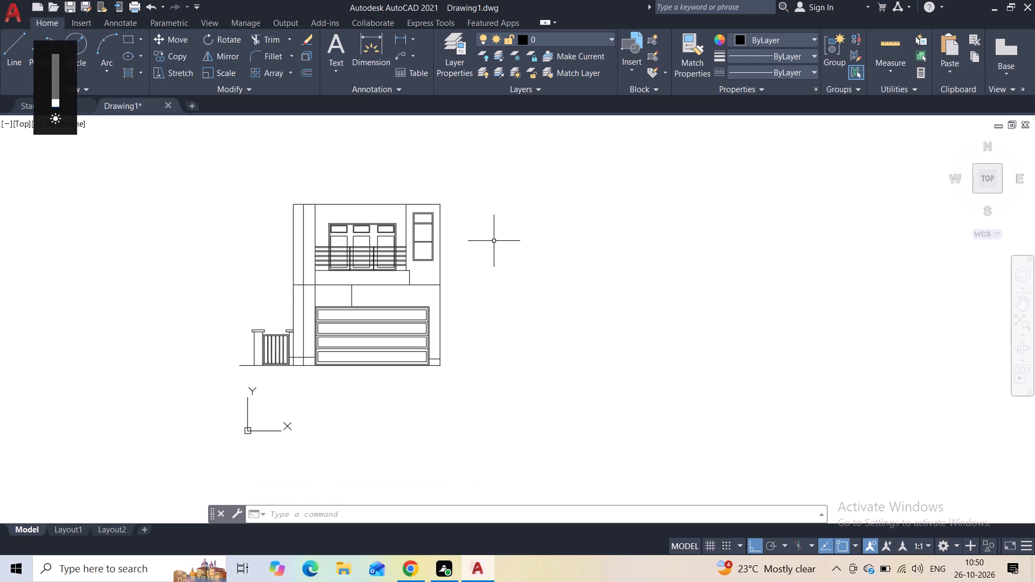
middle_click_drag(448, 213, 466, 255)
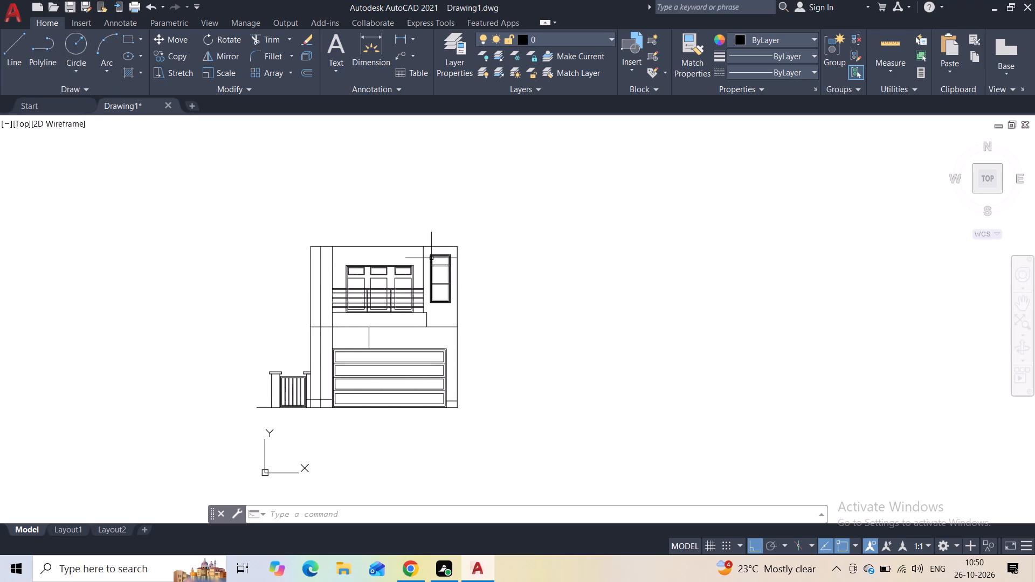
Draw a 12' vertical line upward from the top-left corner of the upper storey.
scroll(430, 258, "up", 2)
middle_click_drag(397, 261, 474, 306)
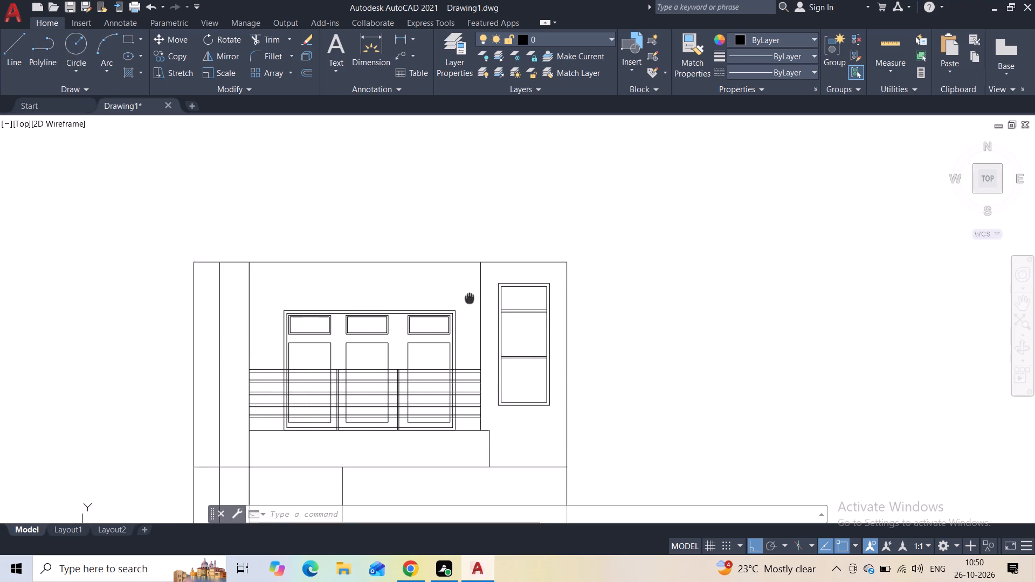
middle_click_drag(474, 306, 474, 308)
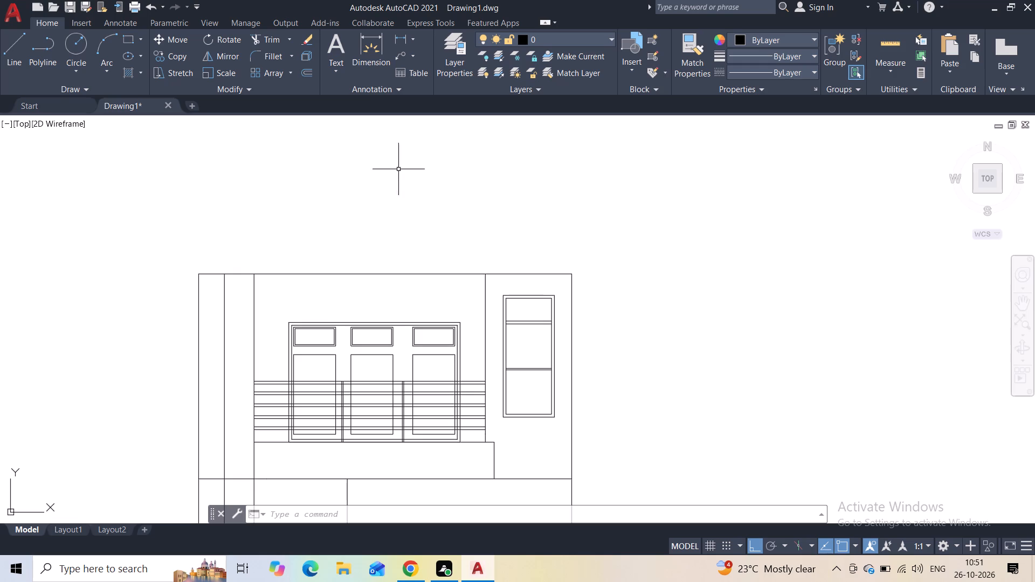
middle_click_drag(274, 216, 280, 234)
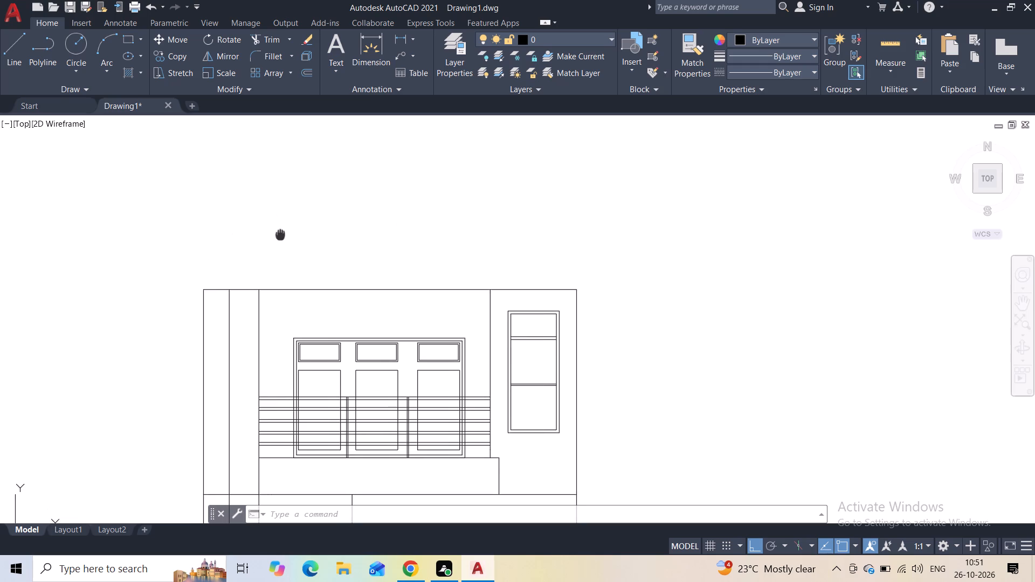
middle_click_drag(280, 234, 280, 238)
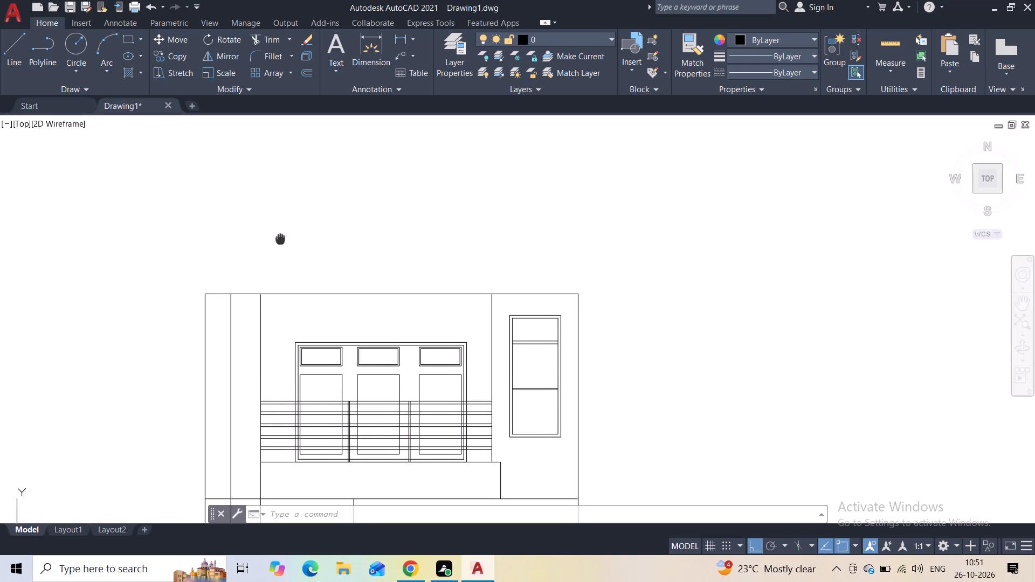
middle_click_drag(280, 238, 293, 255)
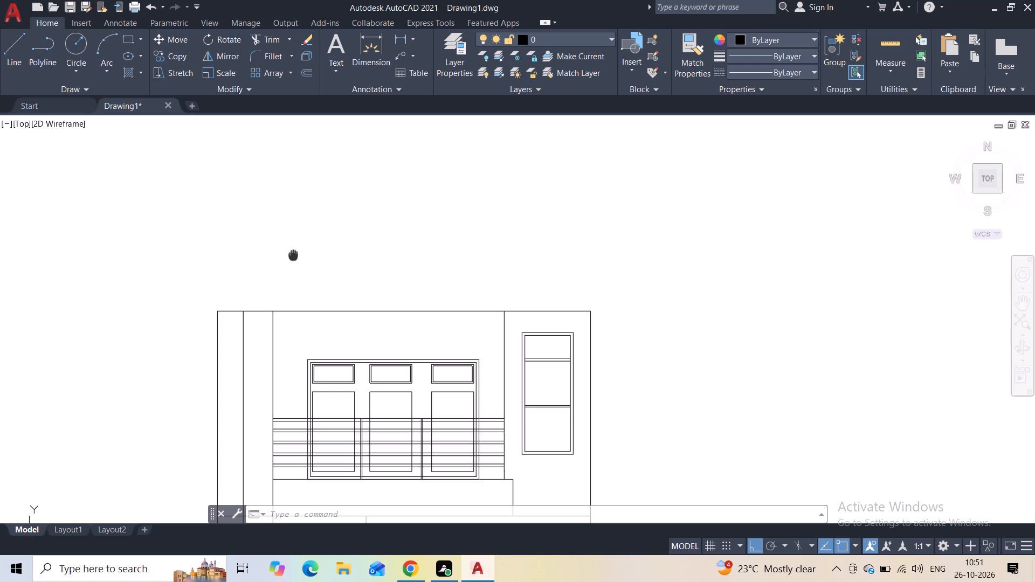
middle_click_drag(293, 255, 301, 264)
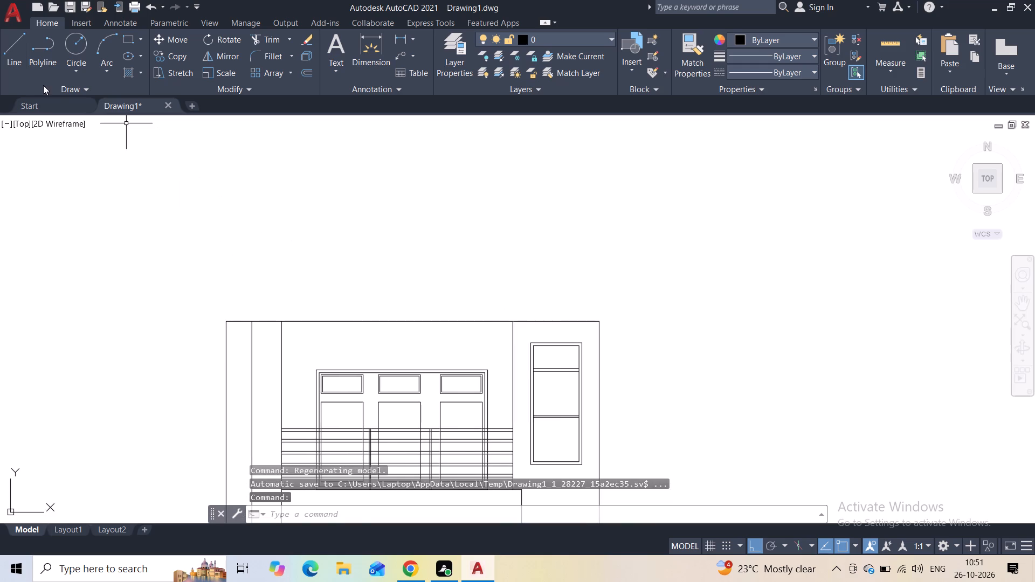
left_click(24, 68)
scroll(229, 311, "up", 1)
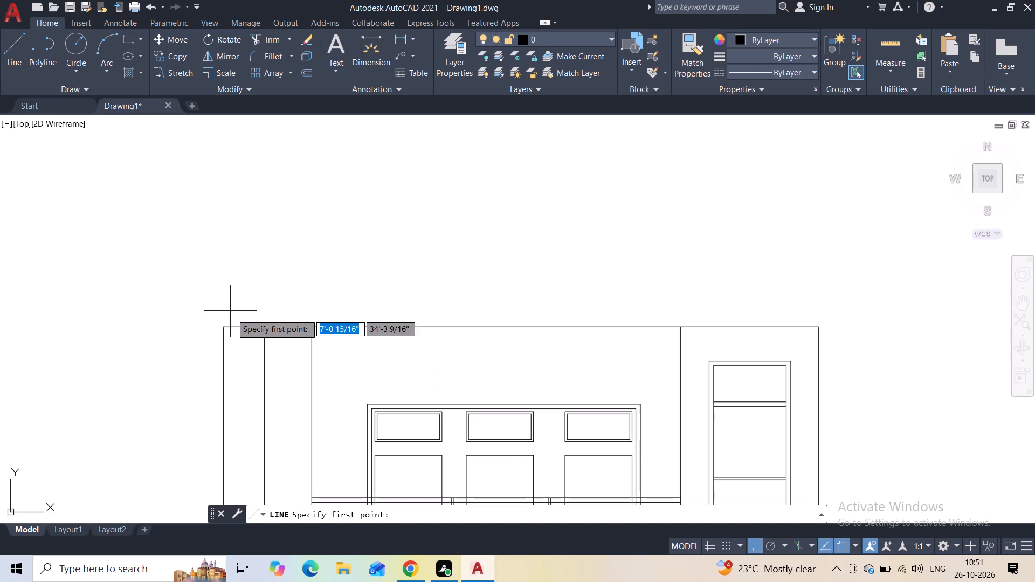
left_click(224, 327)
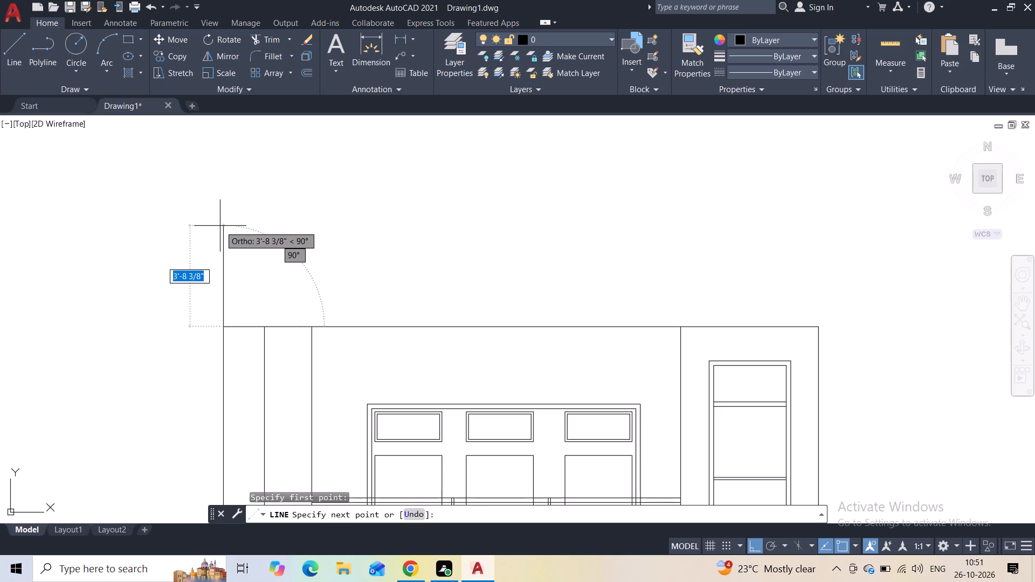
type("12")
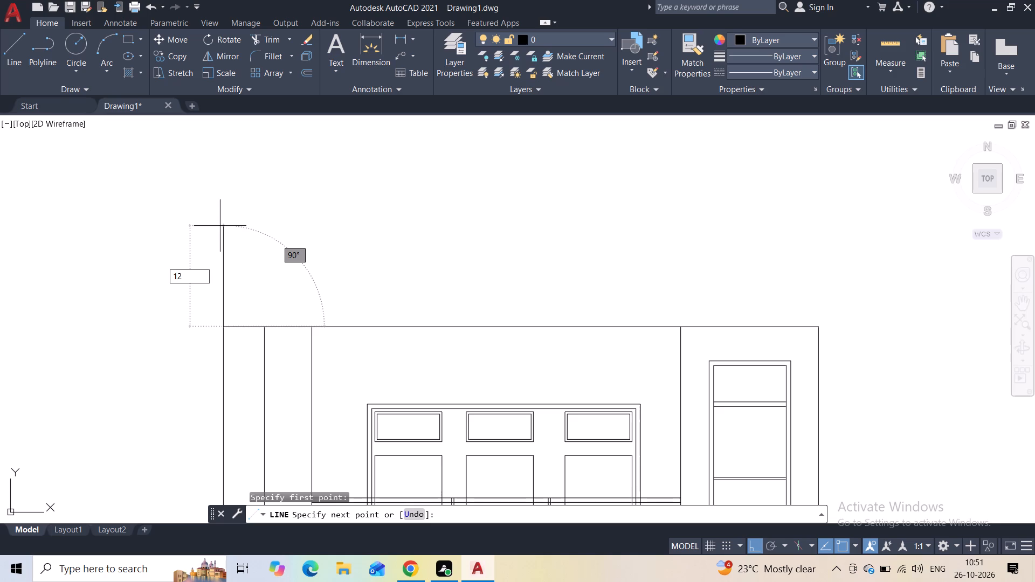
key("apostrophe")
key("Return")
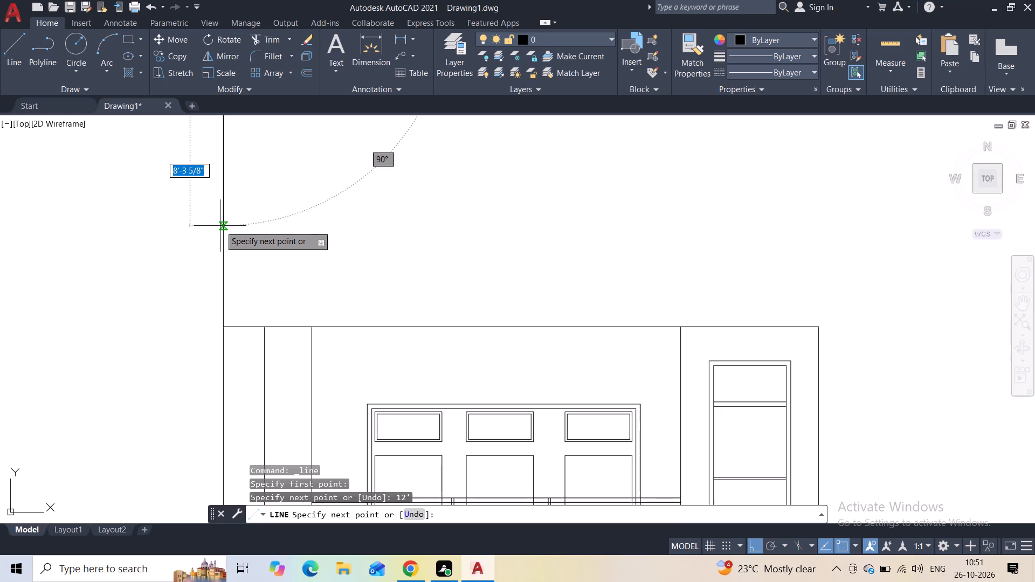
key("Escape")
Draw a second 12' vertical line upward from the roof line, continuing the narrow left strip's inner wall line.
scroll(236, 216, "down", 1)
middle_click_drag(236, 217, 235, 297)
scroll(235, 297, "down", 2)
scroll(235, 297, "up", 1)
key("space")
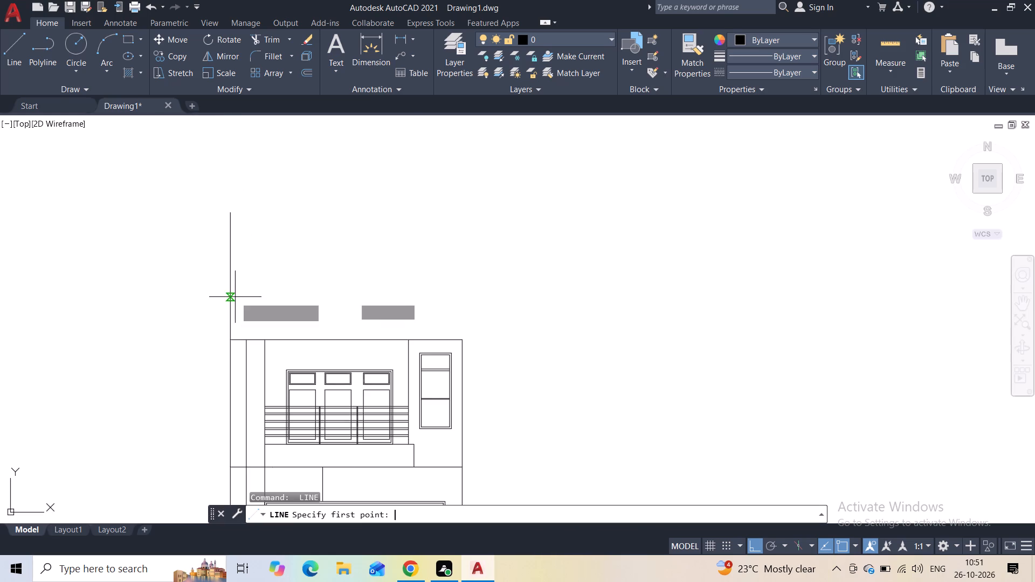
left_click(246, 336)
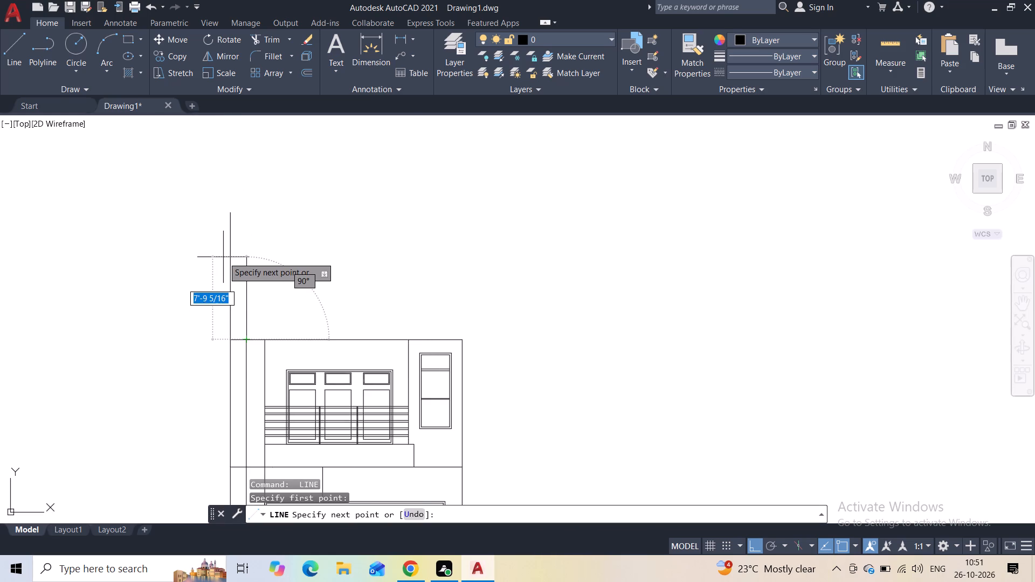
key("1")
key("2")
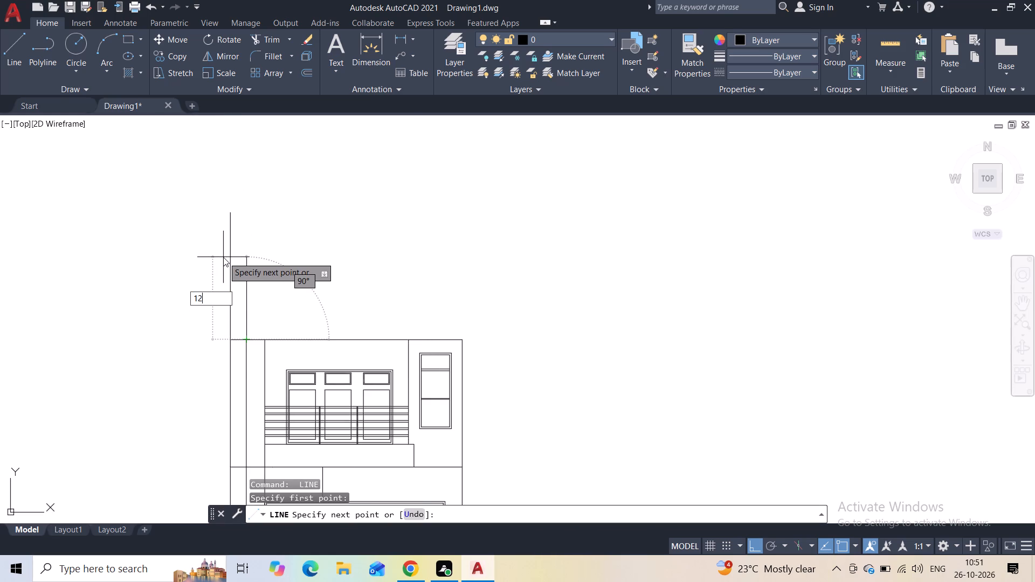
key("apostrophe")
key("Return")
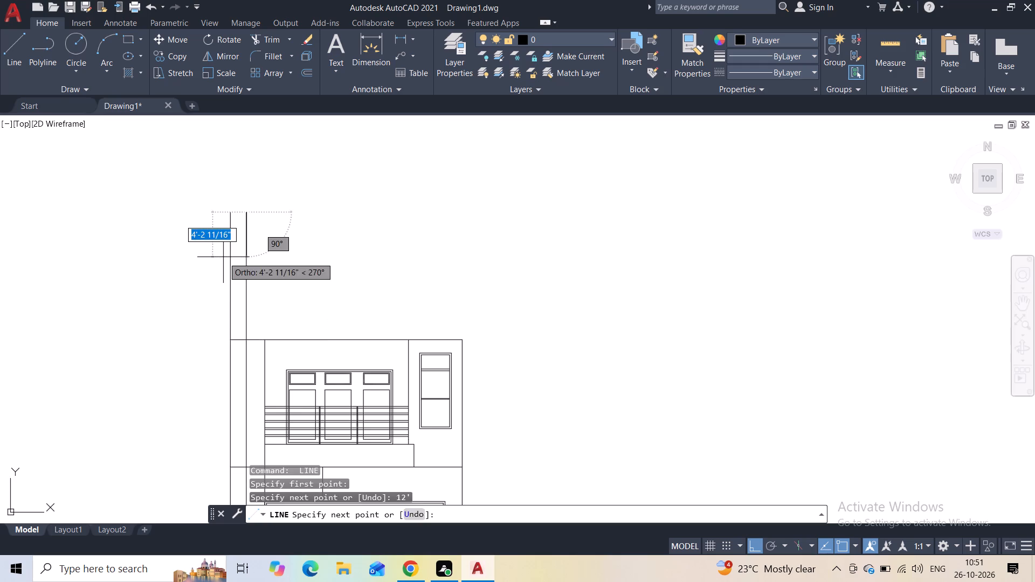
key("Escape")
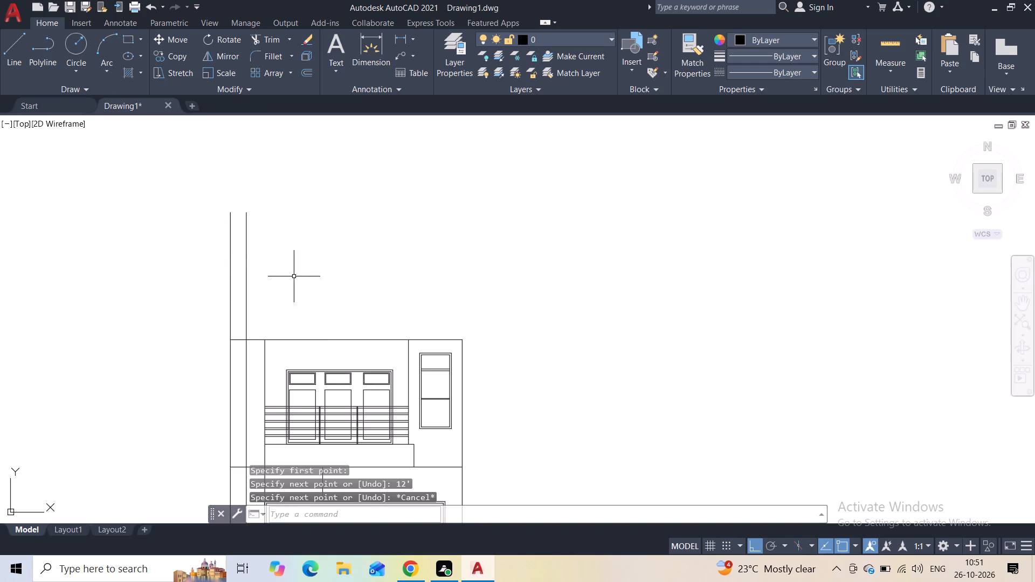
Draw a 12' vertical line upward from the midpoint of the upper storey's roof line.
middle_click_drag(275, 304, 236, 306)
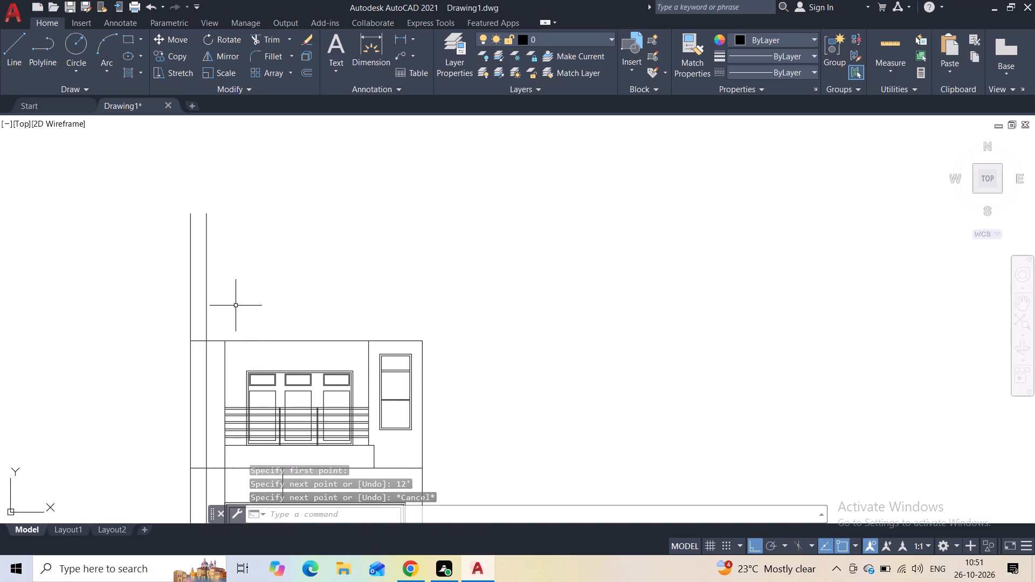
key("space")
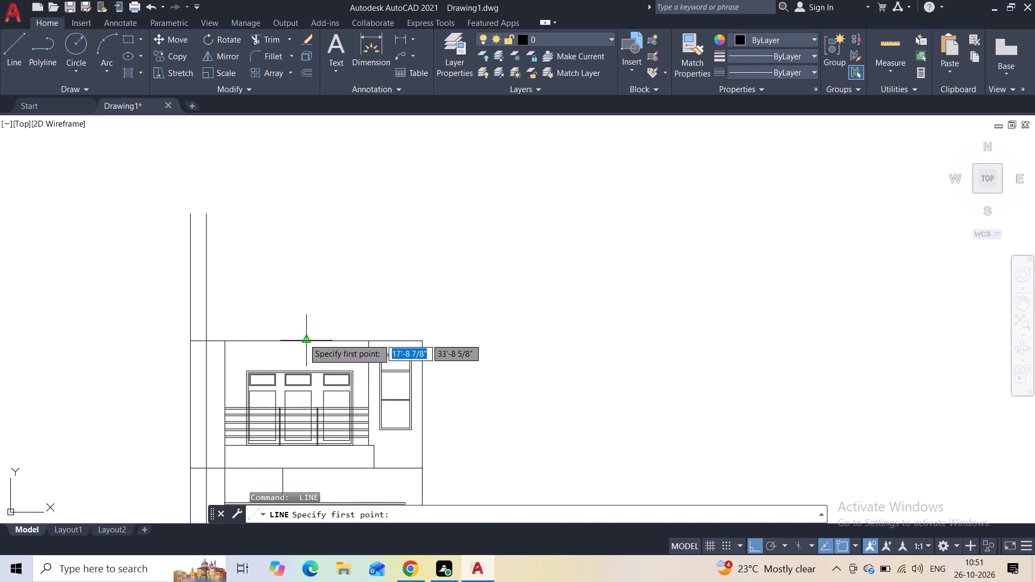
left_click(303, 338)
type("12'")
key("Return")
key("Escape")
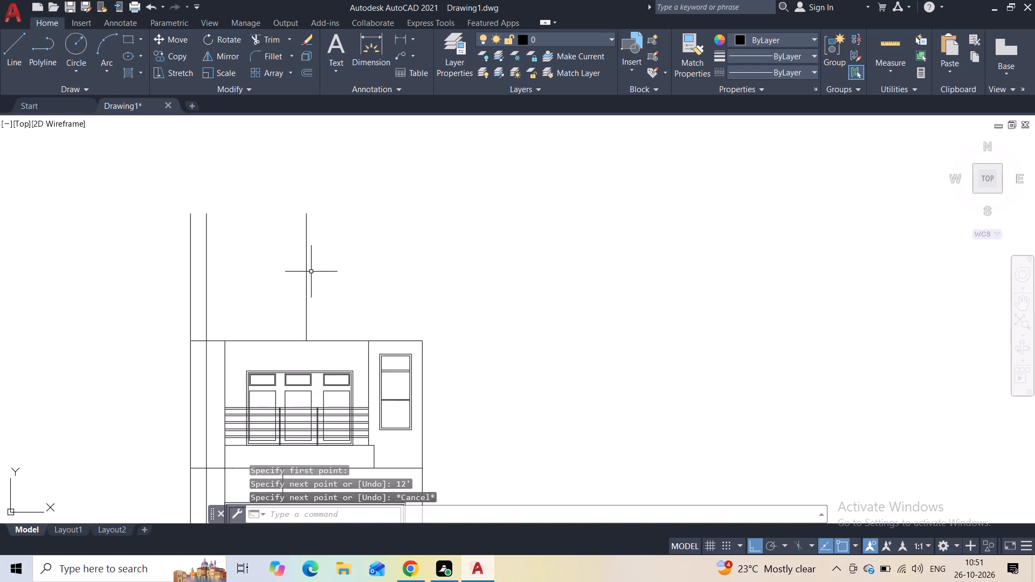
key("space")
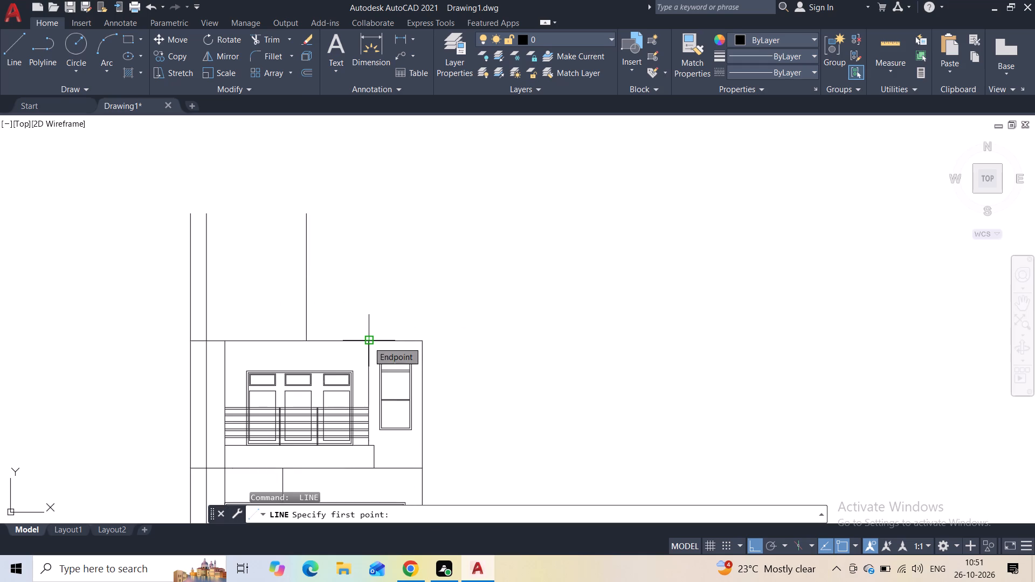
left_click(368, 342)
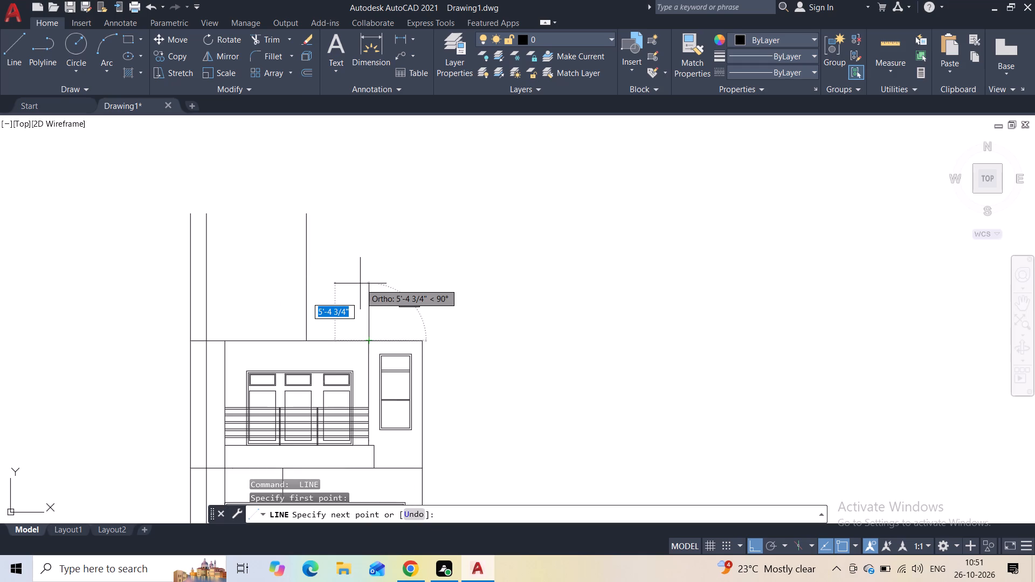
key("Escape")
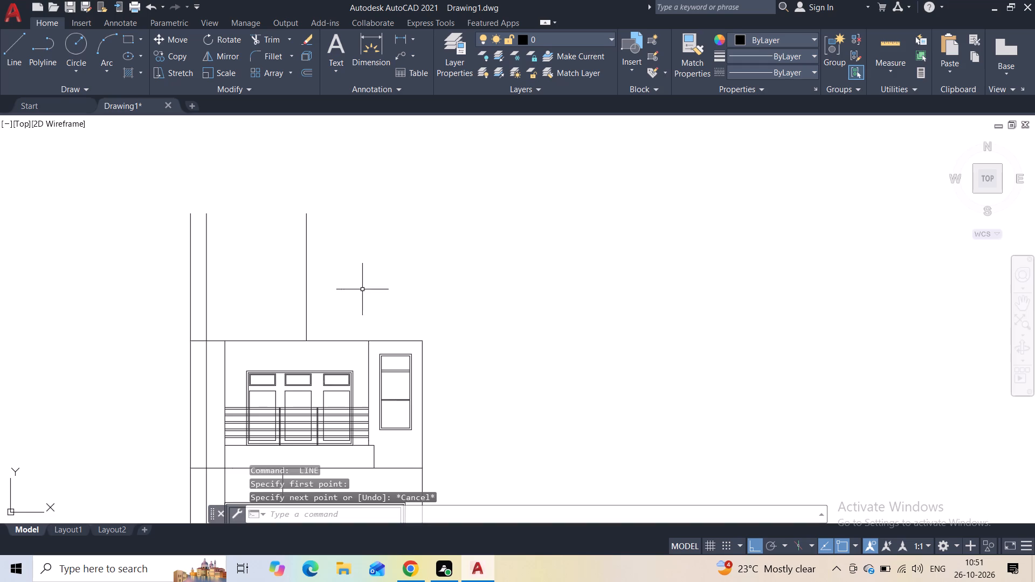
Draw a 12' vertical line upward from the roof line, aligned with the balcony slab's right end.
middle_click_drag(370, 337, 360, 310)
scroll(360, 310, "up", 1)
middle_click_drag(363, 353, 362, 220)
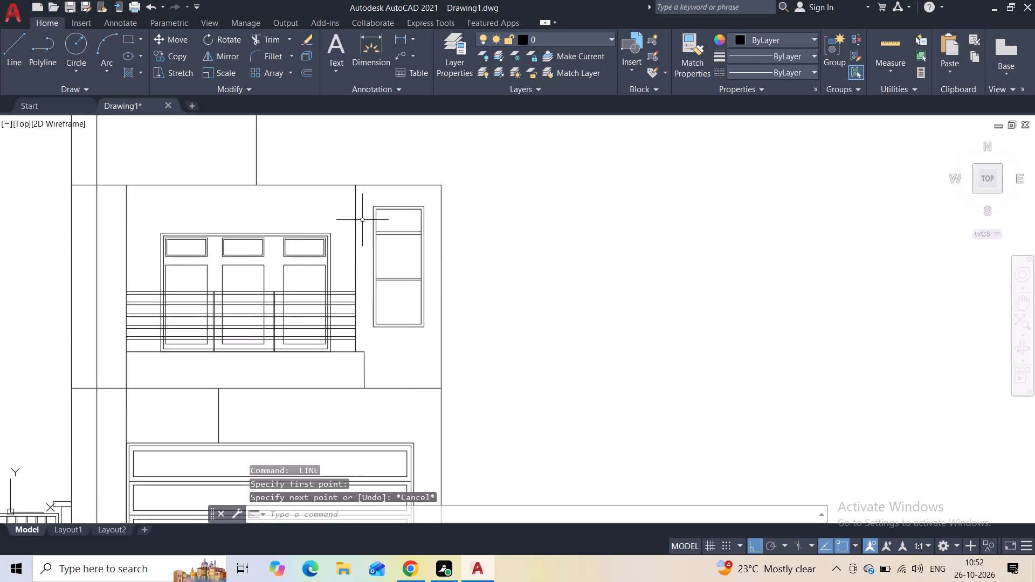
key("space")
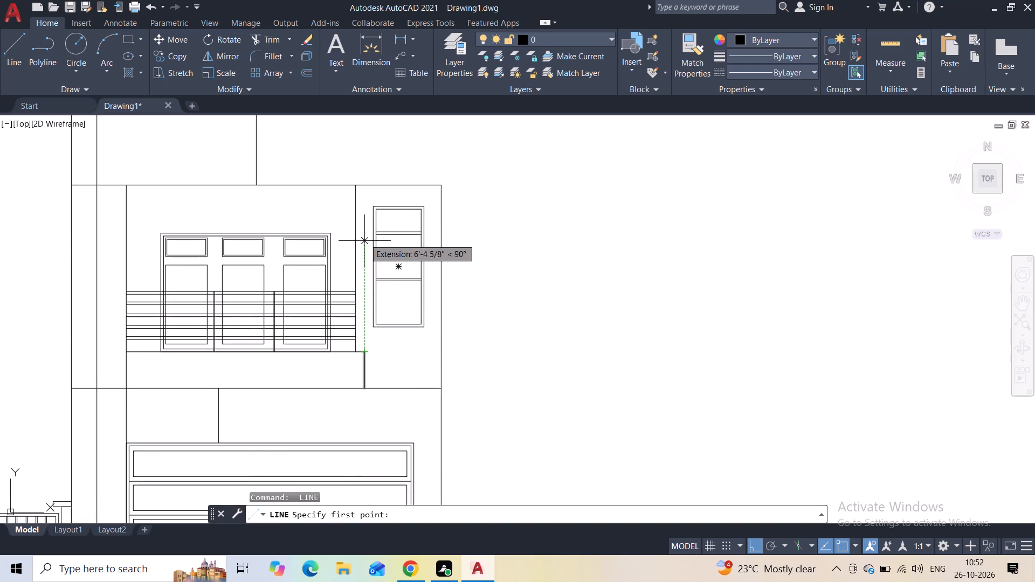
left_click(365, 186)
middle_click_drag(365, 151, 347, 291)
type("12'")
key("Return")
key("Escape")
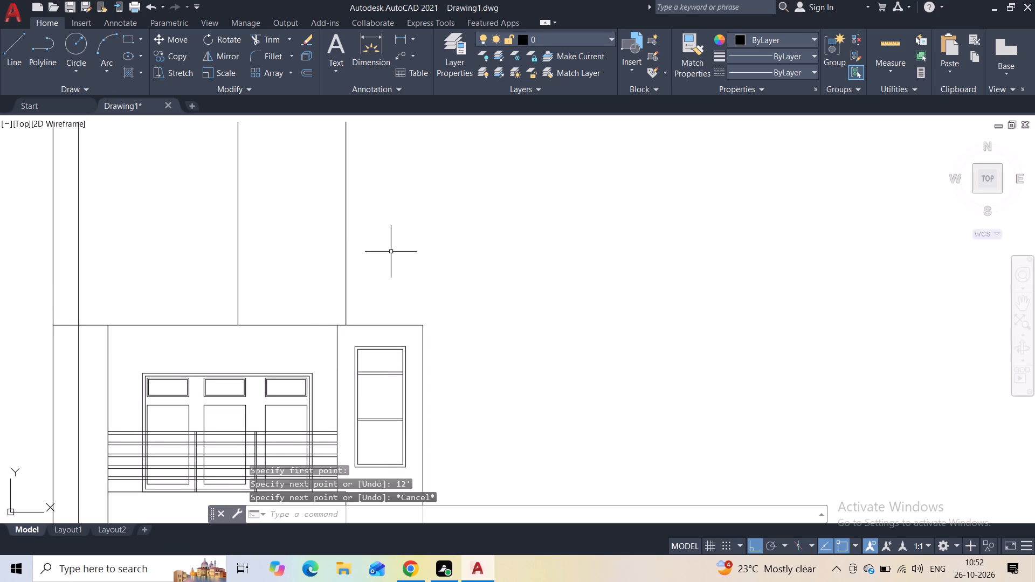
Draw a lower right wall line up from the roof's right corner, then a horizontal top line back to the rightmost 12' line.
key("space")
left_click(420, 324)
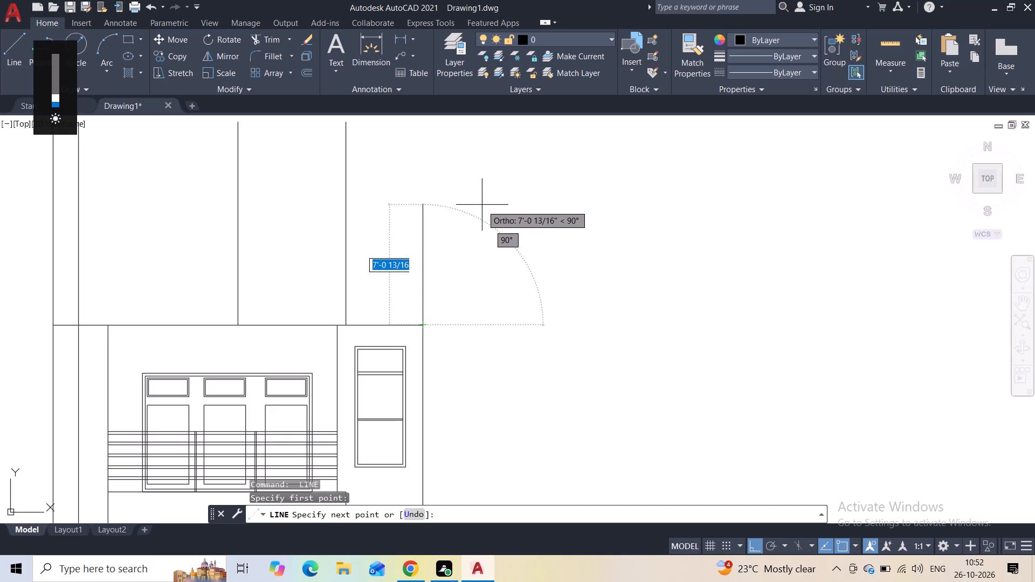
middle_click_drag(413, 181, 408, 229)
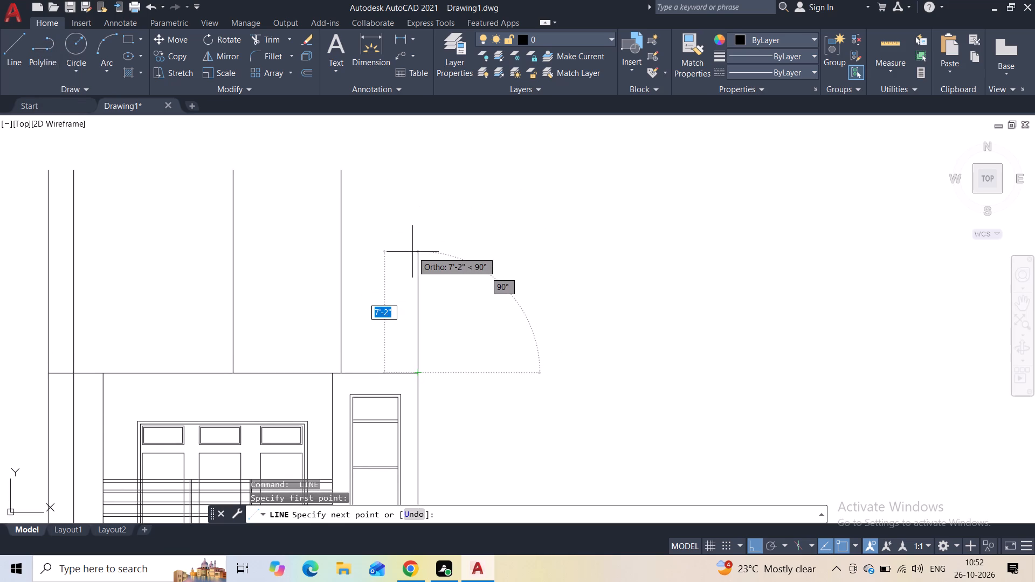
left_click(419, 225)
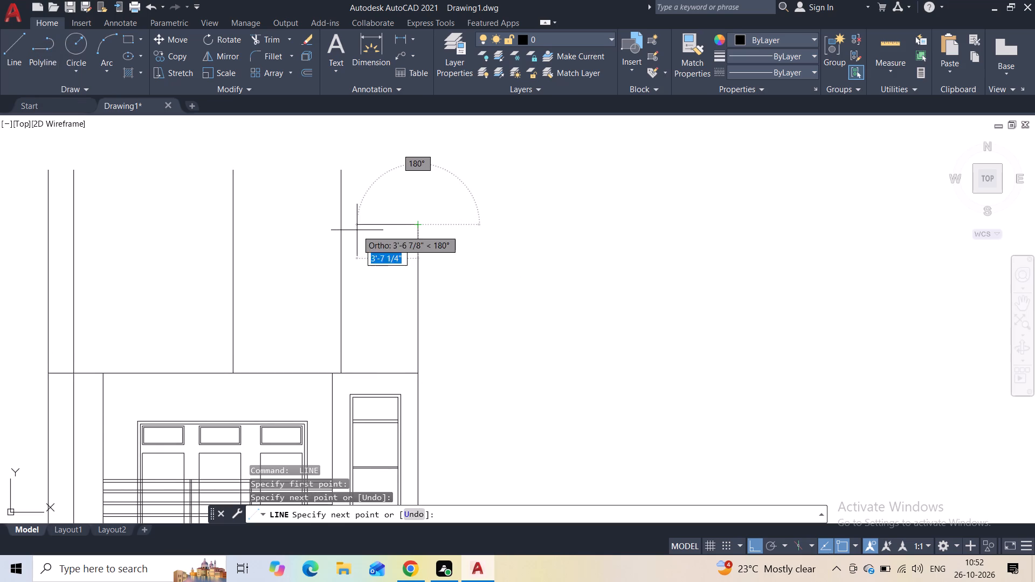
left_click(345, 230)
key("Escape")
Offset the lower right section's horizontal top line 2" downward.
left_click_drag(376, 213, 377, 219)
left_click(367, 242)
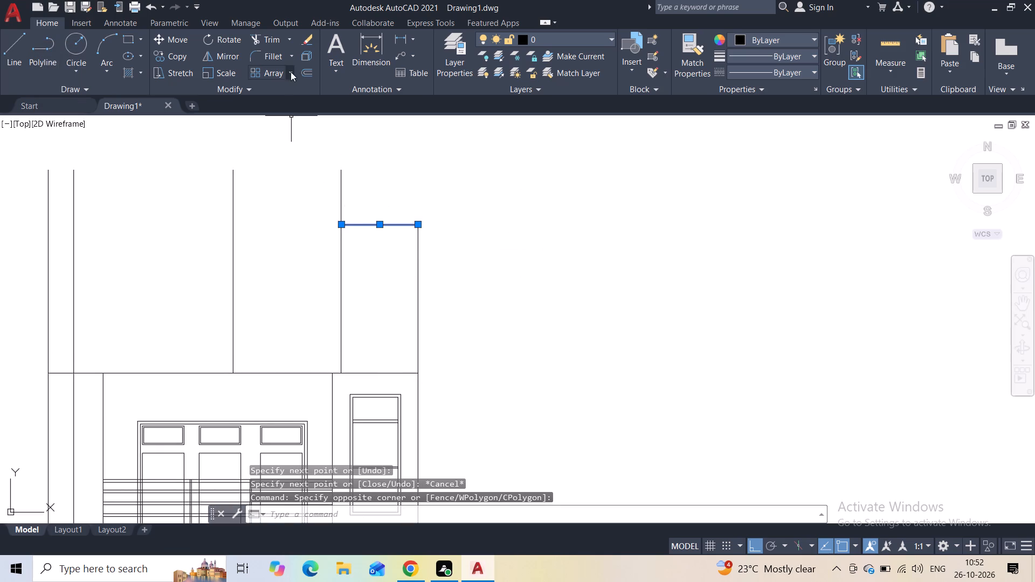
left_click(305, 71)
key("2")
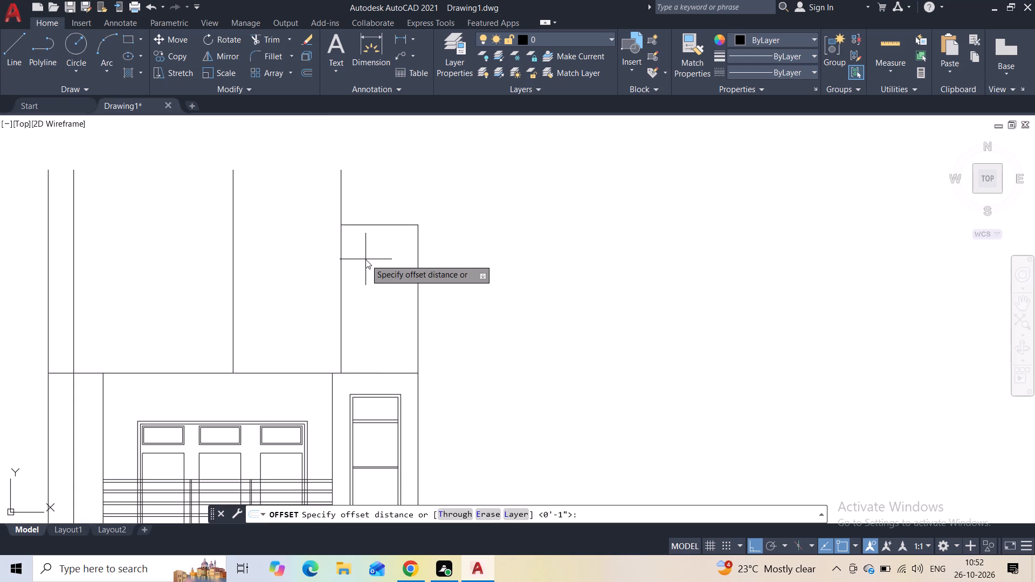
key("shift+quotedbl")
key("Return")
left_click(365, 259)
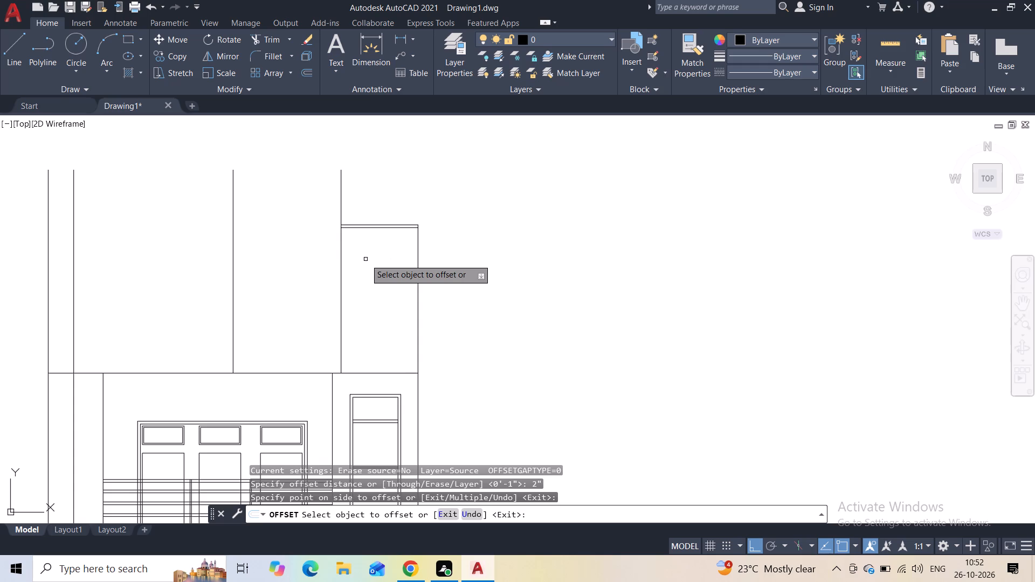
key("Escape")
Draw a horizontal top line from the upper end of the leftmost 12' line to that of the rightmost one.
middle_click_drag(292, 227, 365, 248)
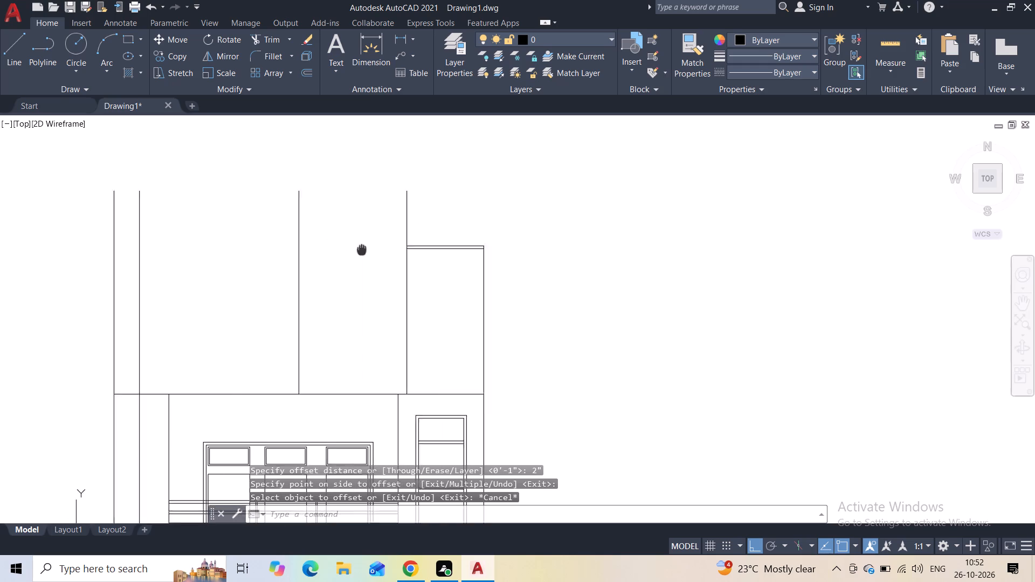
middle_click_drag(365, 248, 366, 248)
left_click(4, 59)
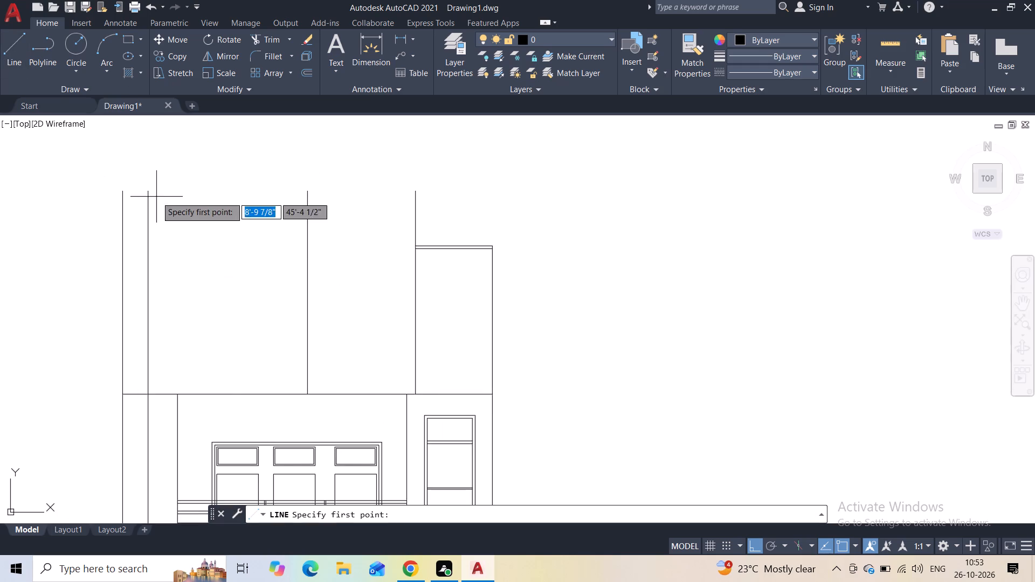
left_click(126, 196)
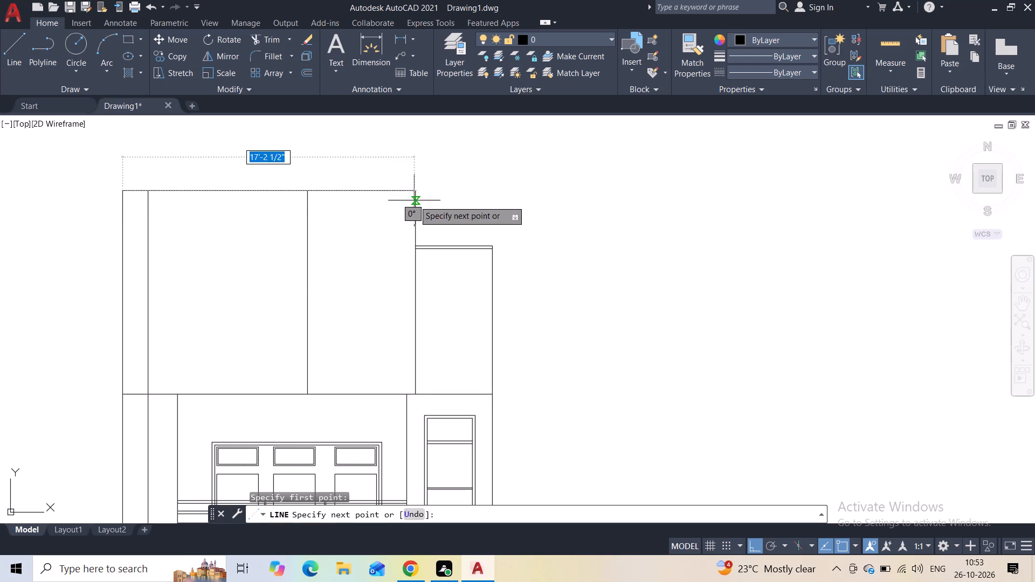
left_click(416, 196)
key("Escape")
Offset the top storey's horizontal top line 2" downward.
left_click(312, 179)
left_click(315, 213)
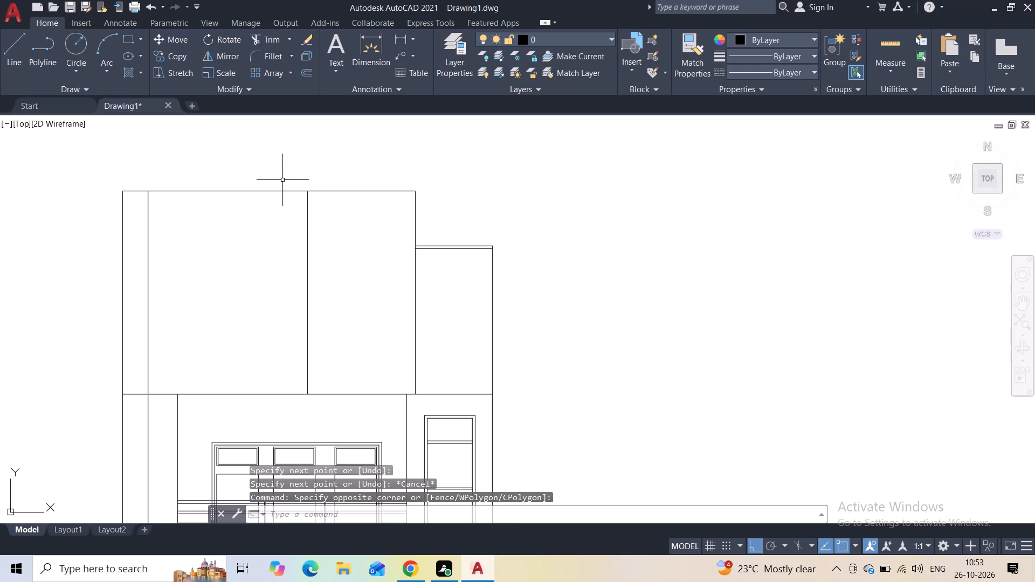
key("Escape")
left_click(282, 180)
left_click(266, 196)
left_click(305, 73)
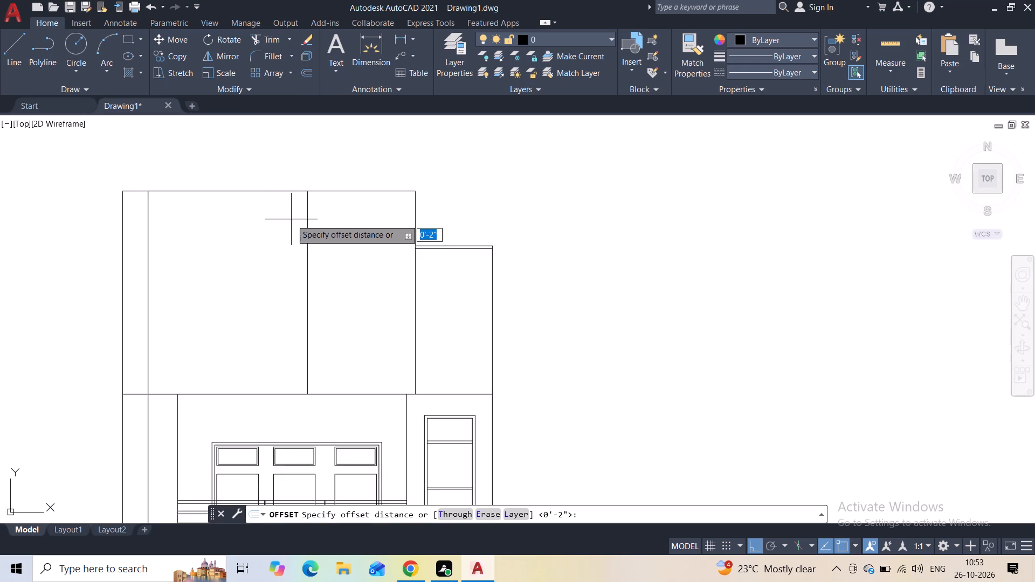
type("2\"")
key("Return")
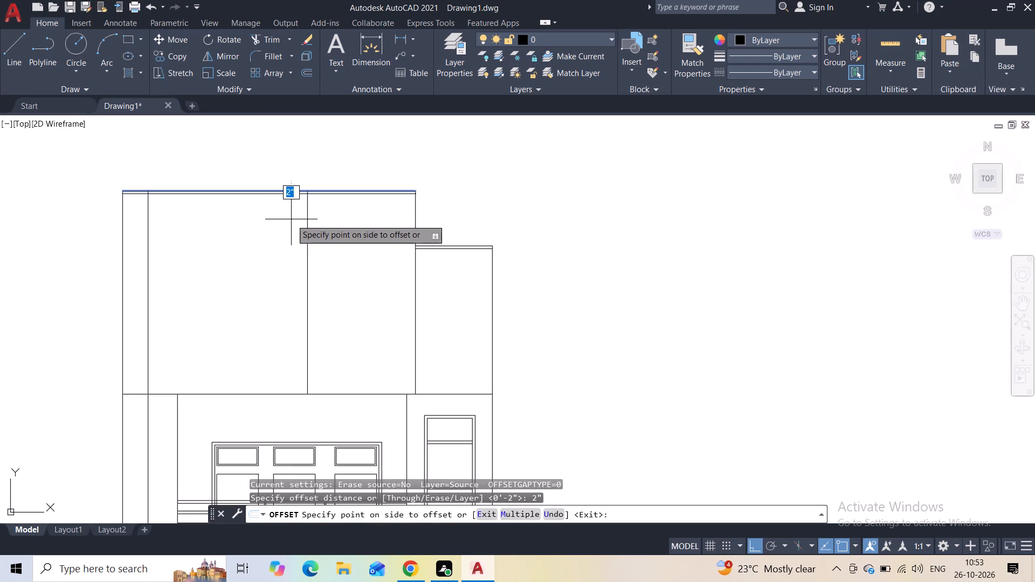
left_click(291, 219)
key("Escape")
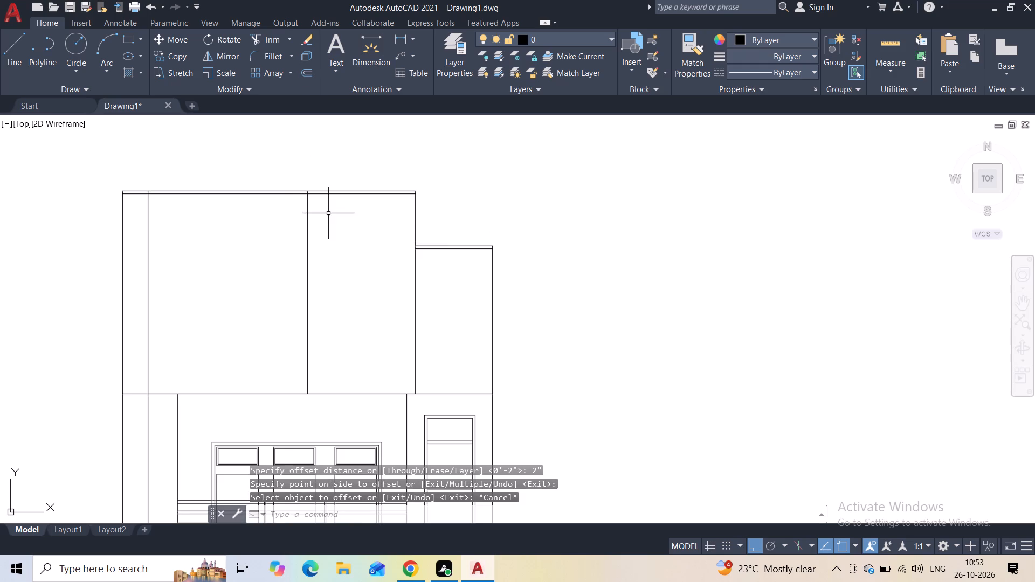
Trim the two inner vertical lines where they cross the 2" band at the top storey's upper edge.
scroll(144, 201, "up", 3)
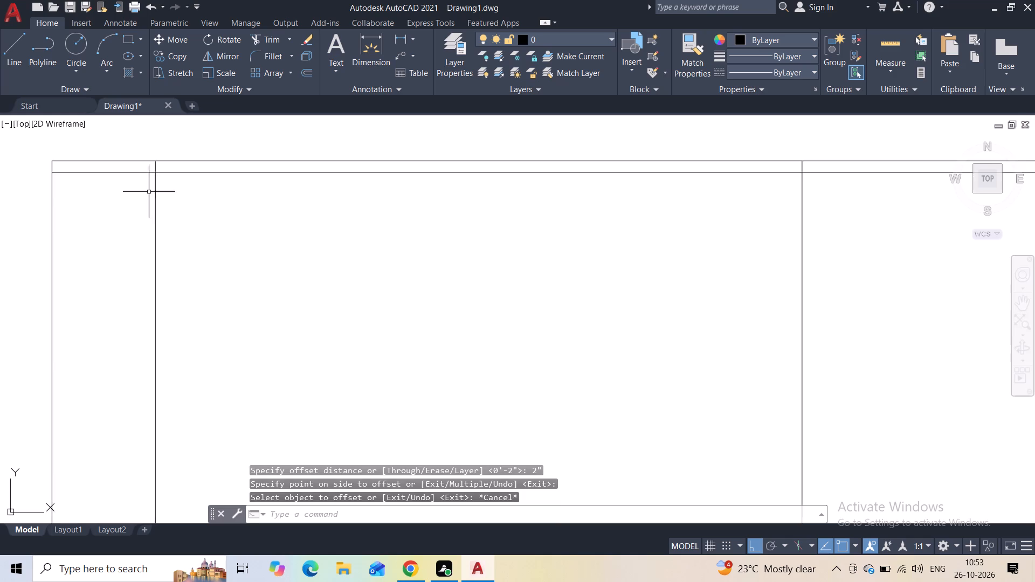
middle_click_drag(167, 144, 205, 226)
left_click(257, 36)
scroll(161, 266, "up", 3)
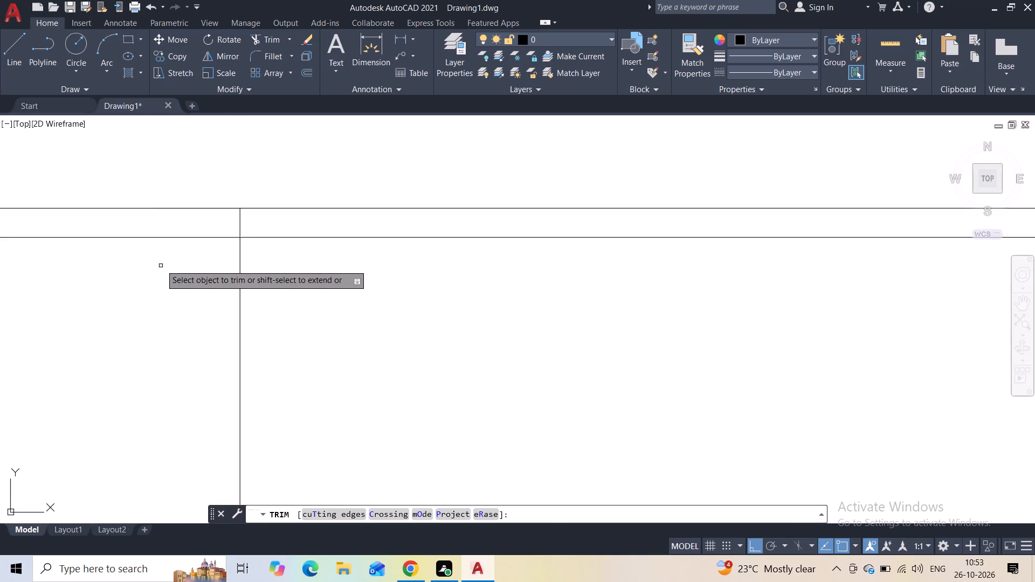
left_click_drag(281, 195, 329, 193)
scroll(333, 196, "down", 4)
scroll(565, 247, "down", 1)
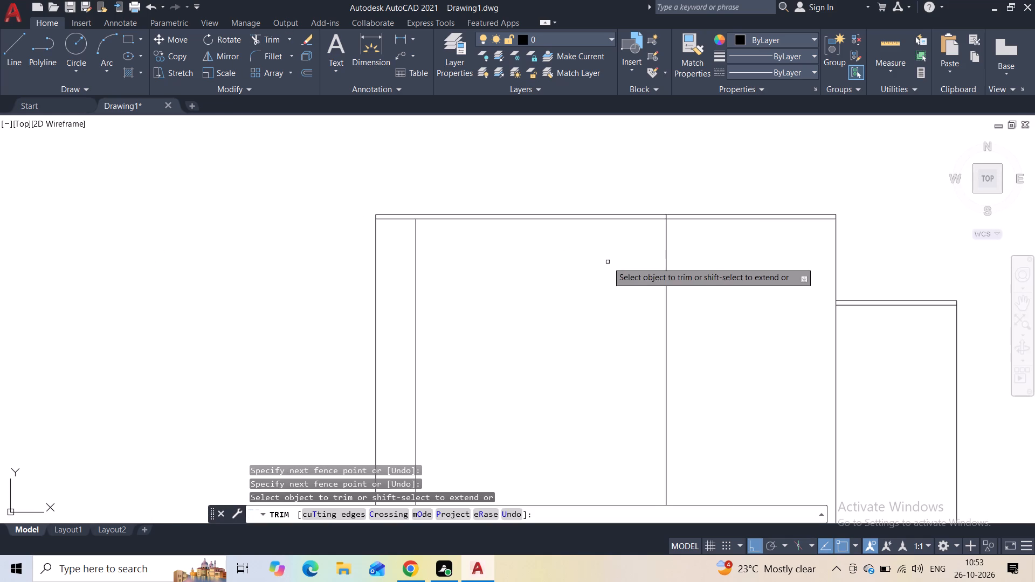
scroll(677, 211, "up", 5)
left_click_drag(680, 227, 535, 220)
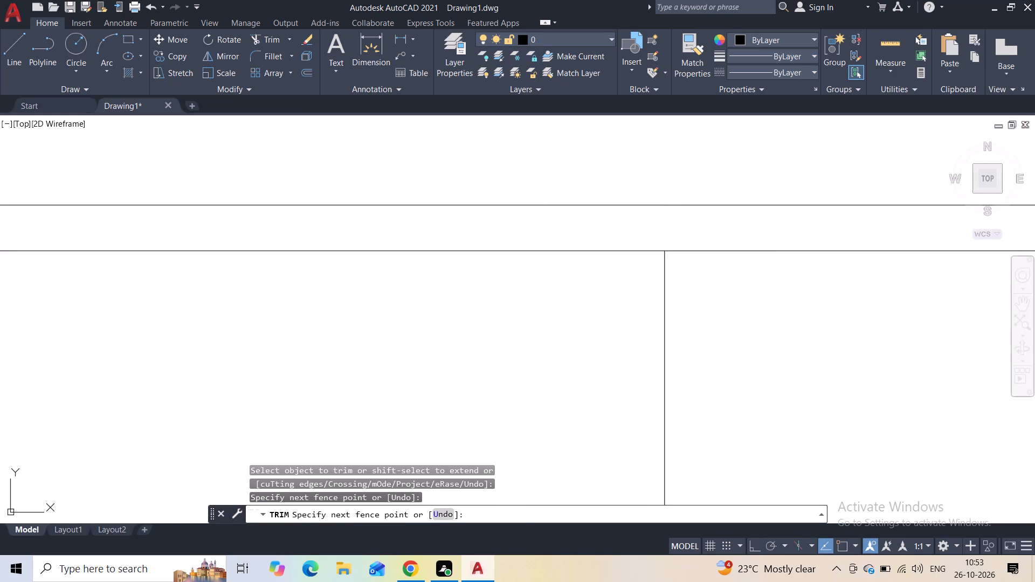
scroll(570, 245, "down", 6)
scroll(786, 280, "down", 4)
middle_click_drag(788, 300, 399, 269)
key("Escape")
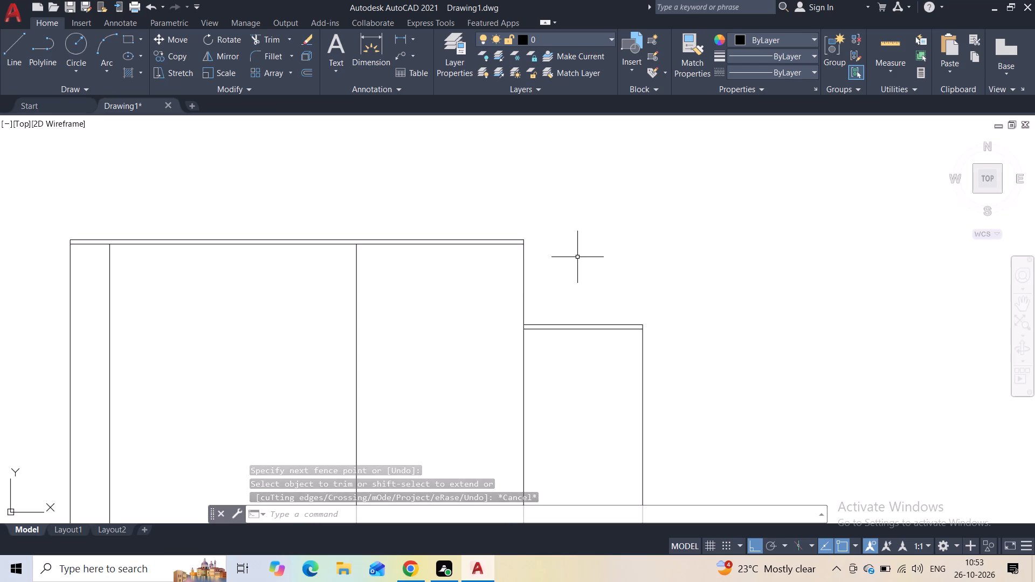
Draw a vertical line about 5'-1 3/4" upward from the top storey's top line, aligned with the balcony opening's left edge.
scroll(578, 256, "down", 3)
middle_click_drag(579, 265, 580, 309)
scroll(575, 304, "up", 1)
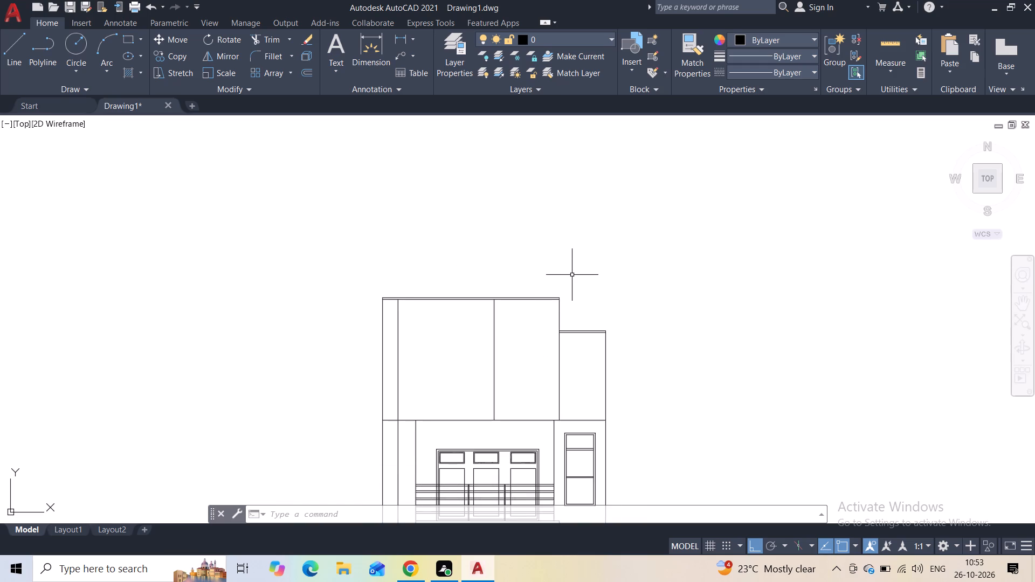
left_click(24, 66)
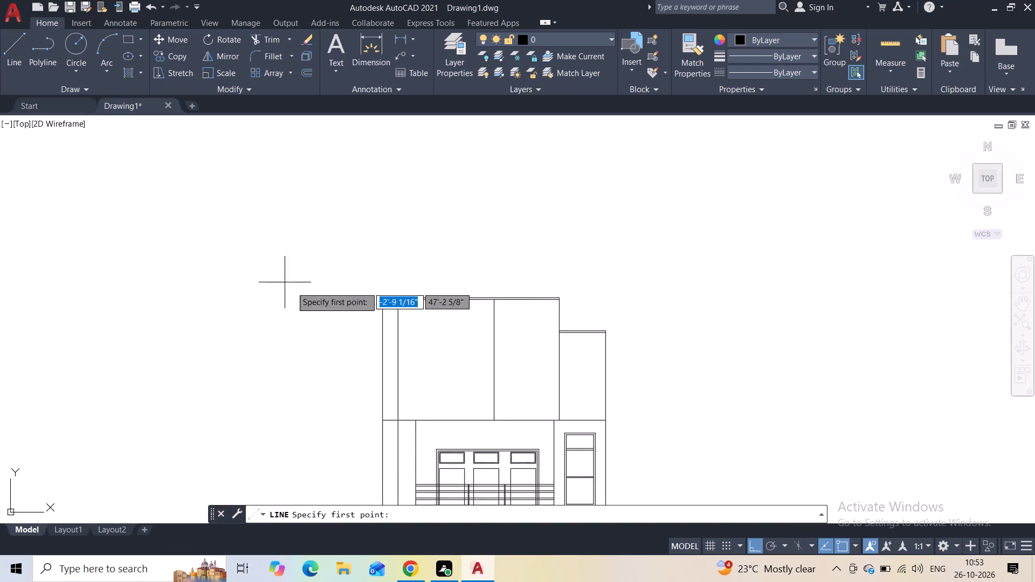
scroll(426, 298, "up", 2)
left_click(407, 295)
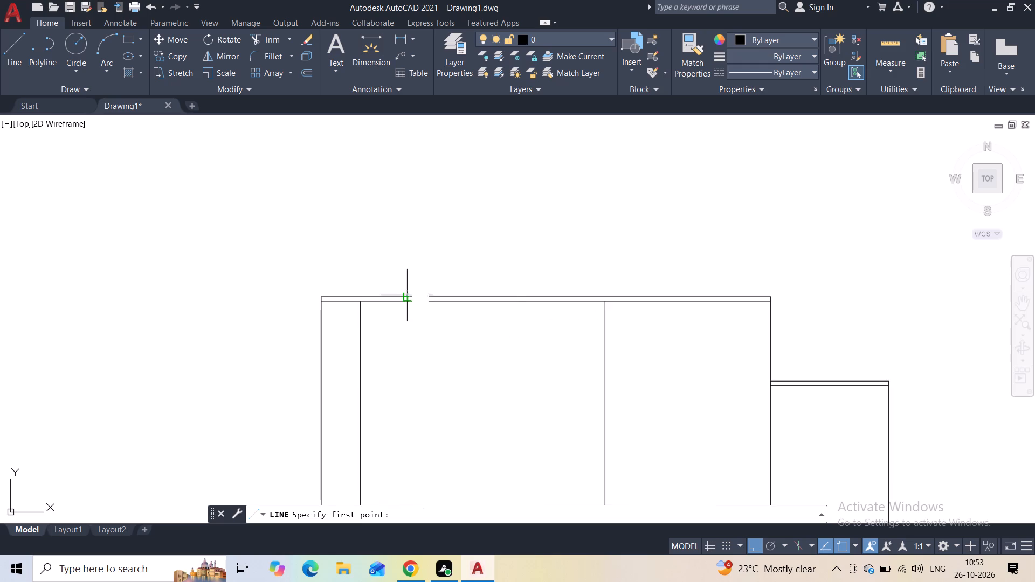
middle_click_drag(409, 214, 397, 253)
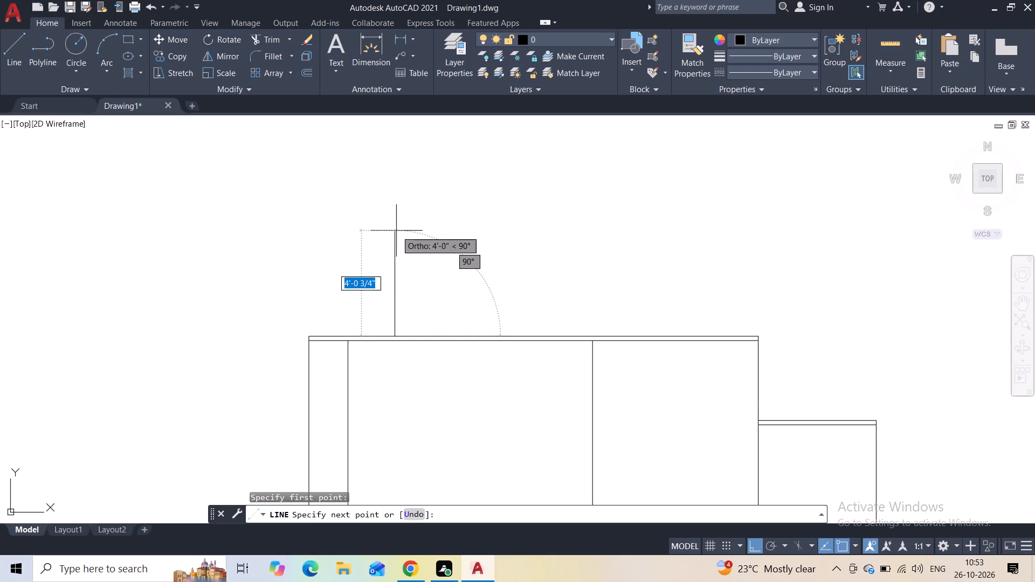
scroll(396, 231, "down", 2)
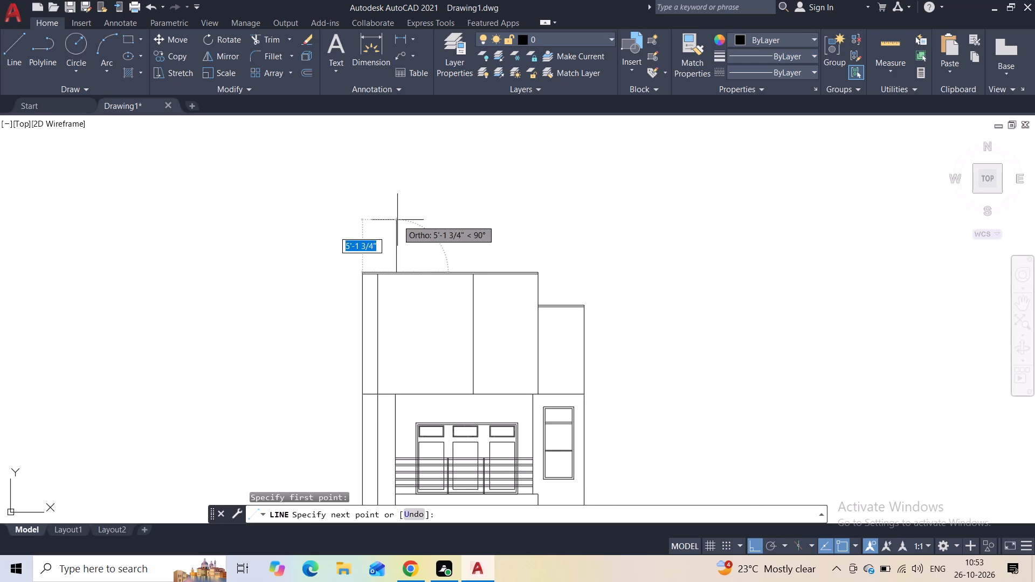
left_click(397, 220)
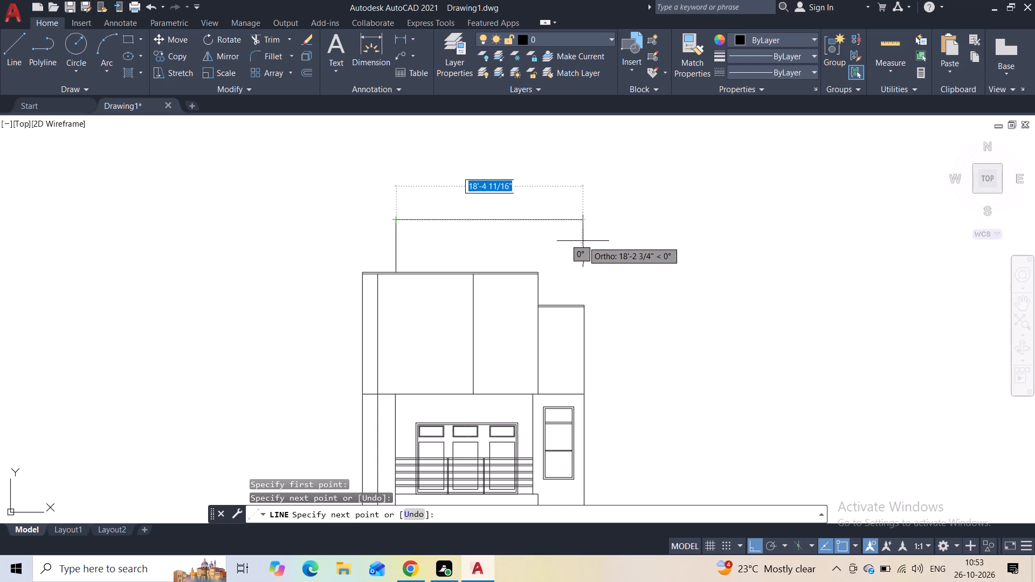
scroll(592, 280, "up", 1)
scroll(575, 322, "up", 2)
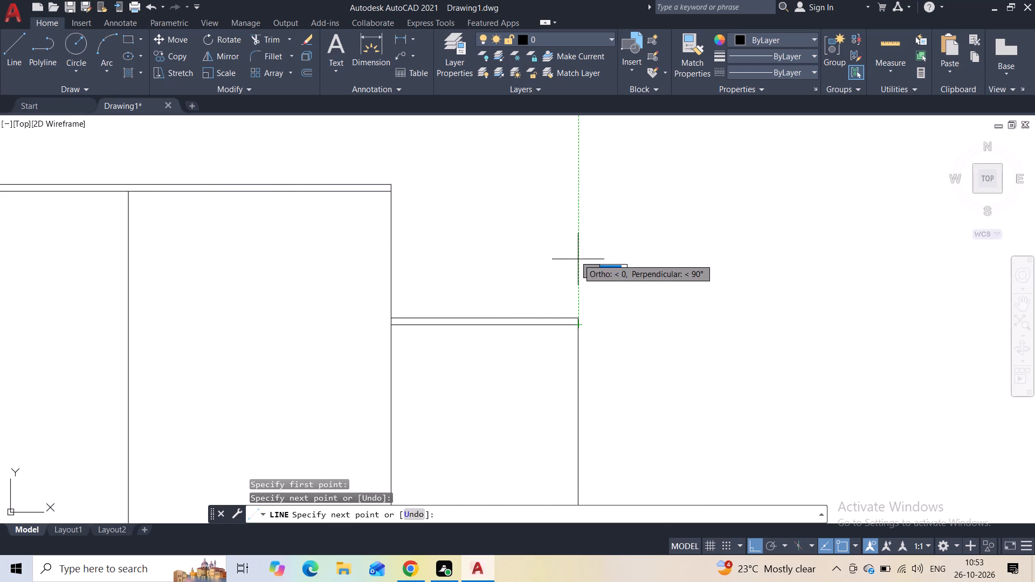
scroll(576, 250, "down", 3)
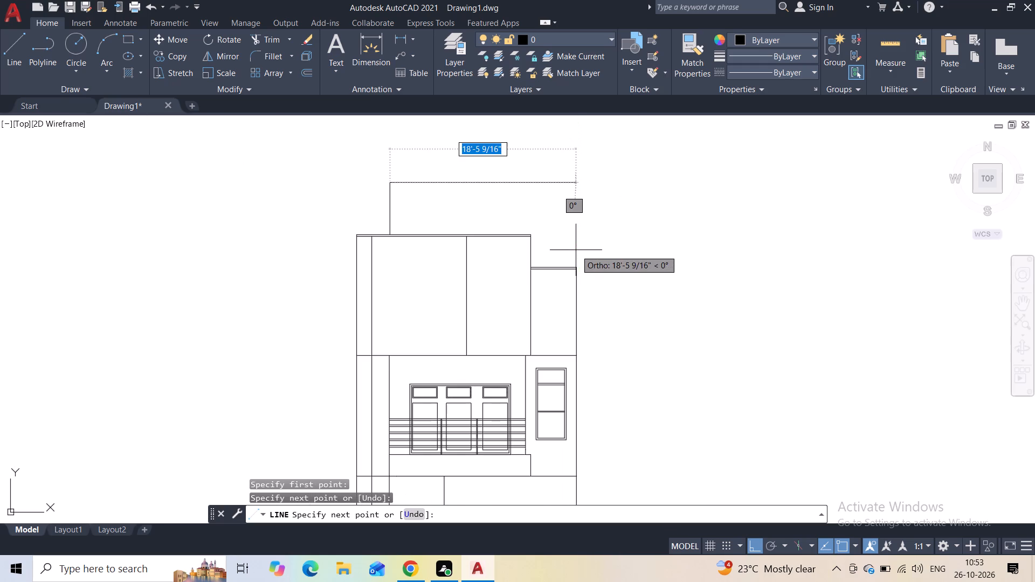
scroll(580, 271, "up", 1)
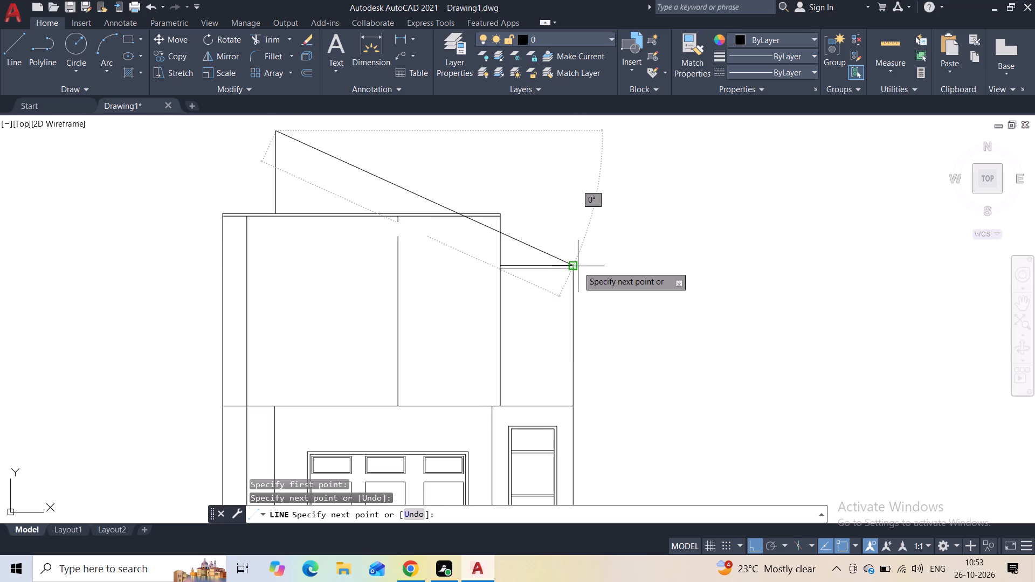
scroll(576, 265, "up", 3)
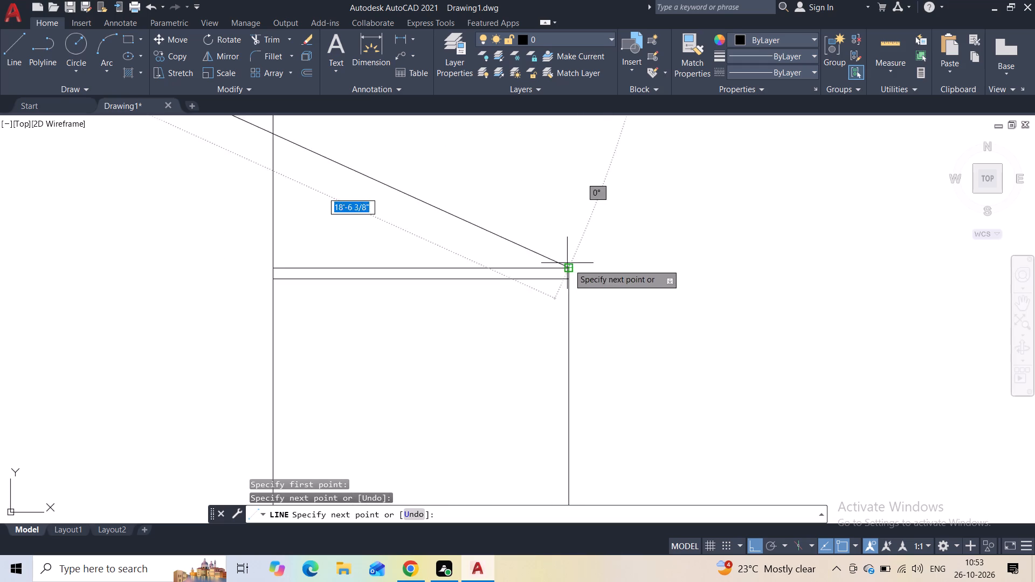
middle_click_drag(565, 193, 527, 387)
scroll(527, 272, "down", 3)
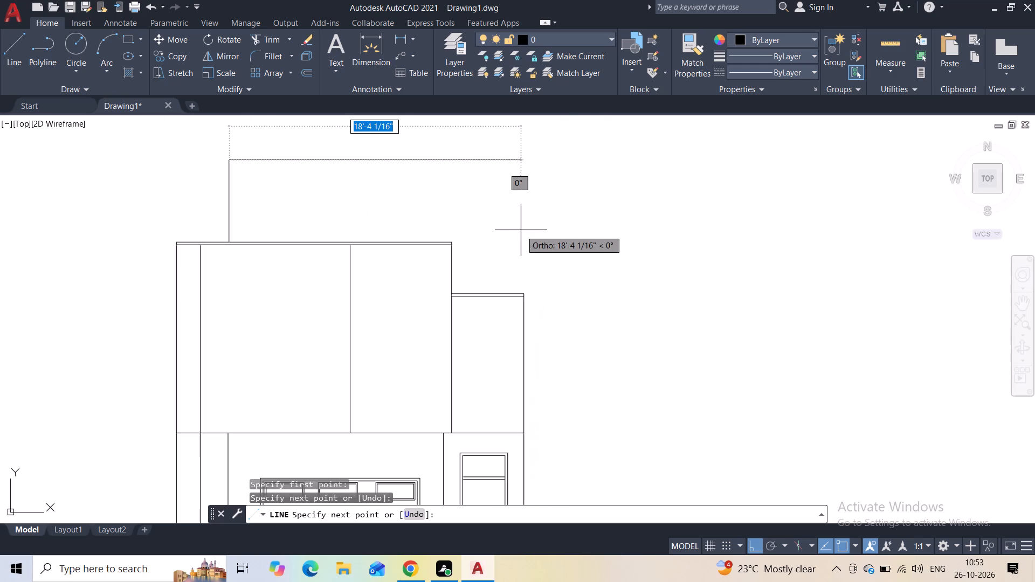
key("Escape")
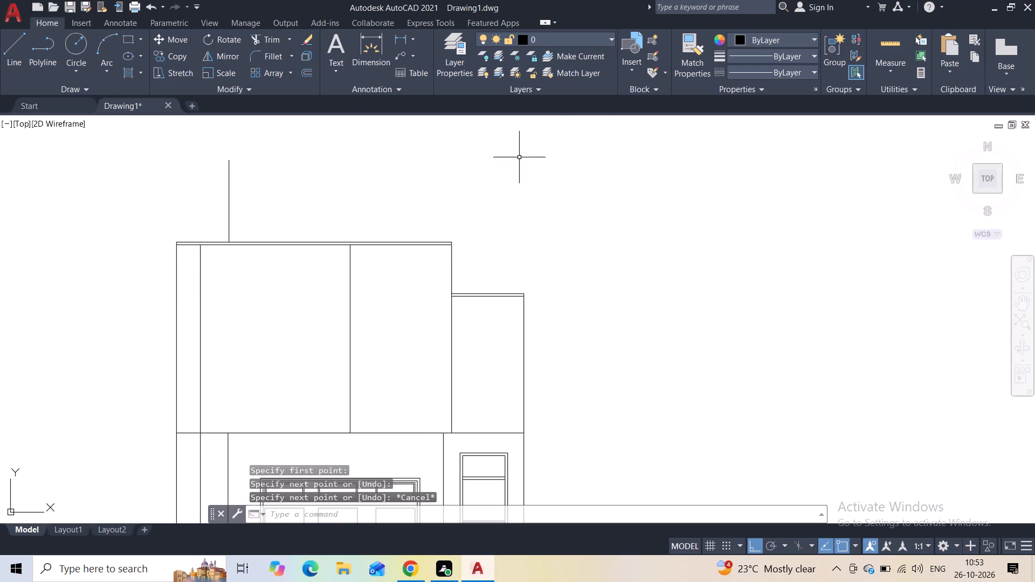
Draw a vertical line from the lower right section's top outer corner up to the new left line's height, then a horizontal line joining both.
key("space")
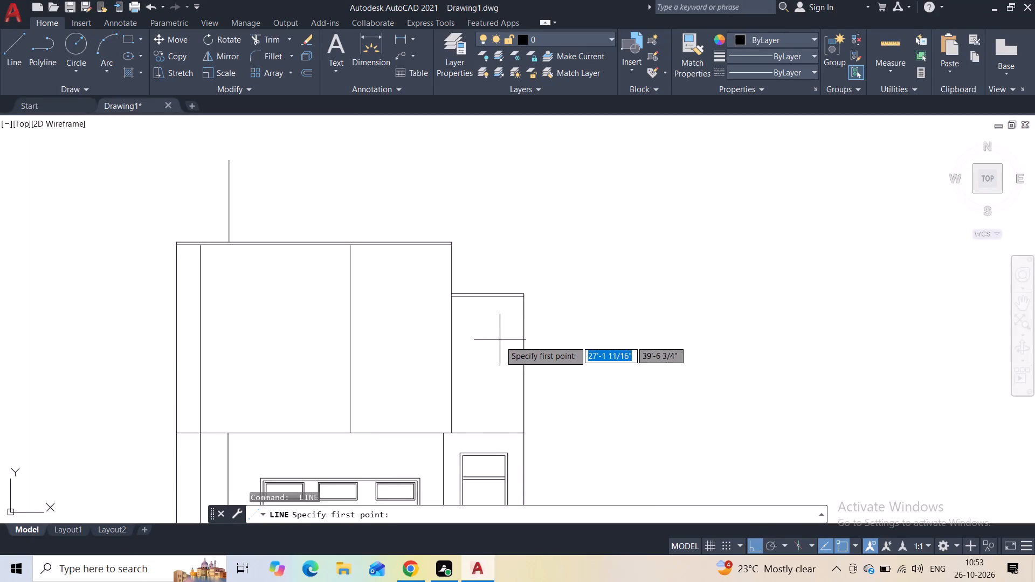
scroll(498, 343, "up", 1)
middle_click_drag(540, 280, 498, 318)
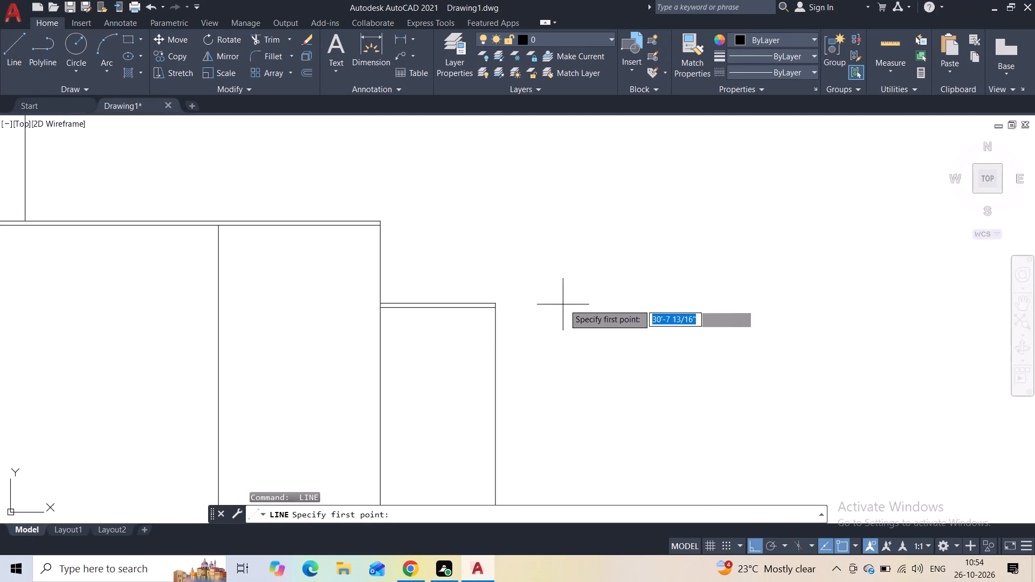
scroll(484, 296, "up", 2)
left_click(506, 311)
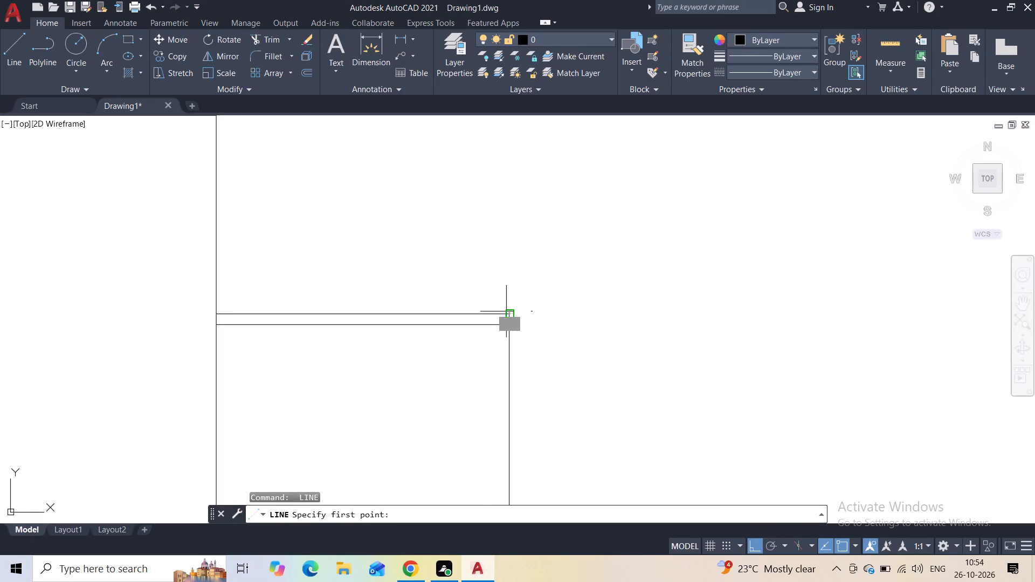
middle_click_drag(506, 239, 506, 281)
scroll(503, 279, "down", 3)
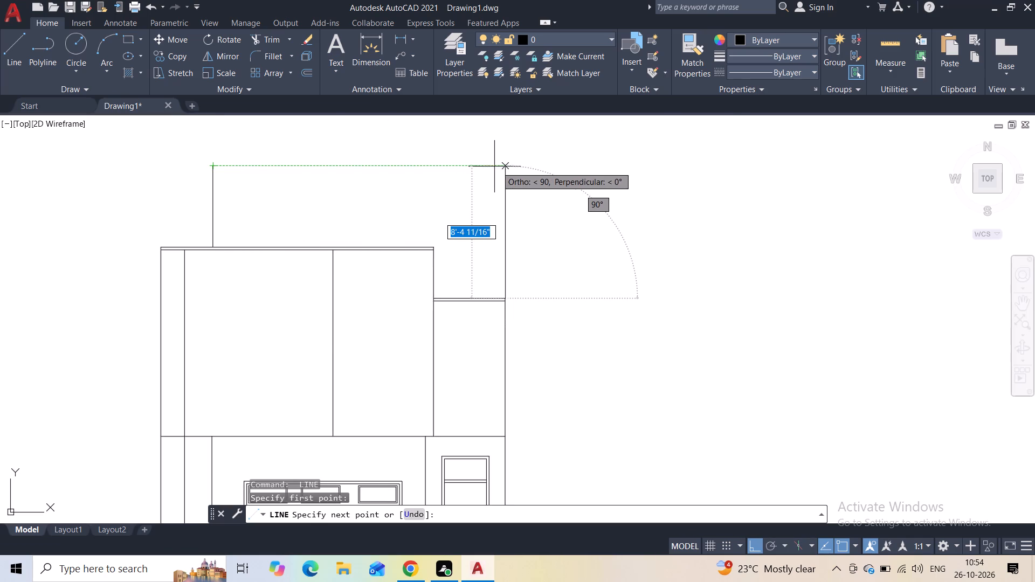
left_click(500, 165)
left_click(208, 168)
key("Escape")
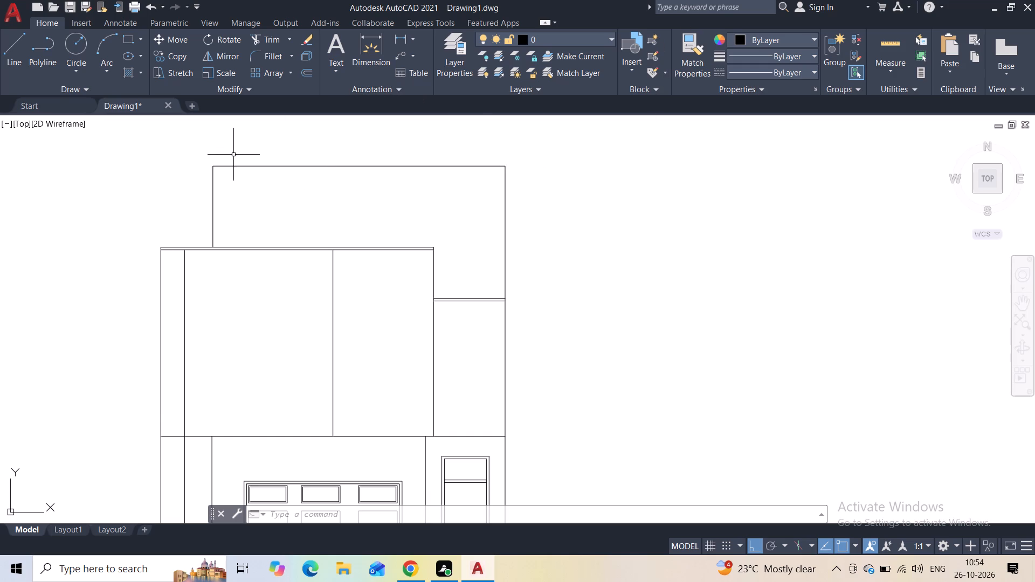
Draw a vertical line from the midpoint of the new uppermost horizontal line down to the top storey's top line.
middle_click_drag(251, 155, 233, 179)
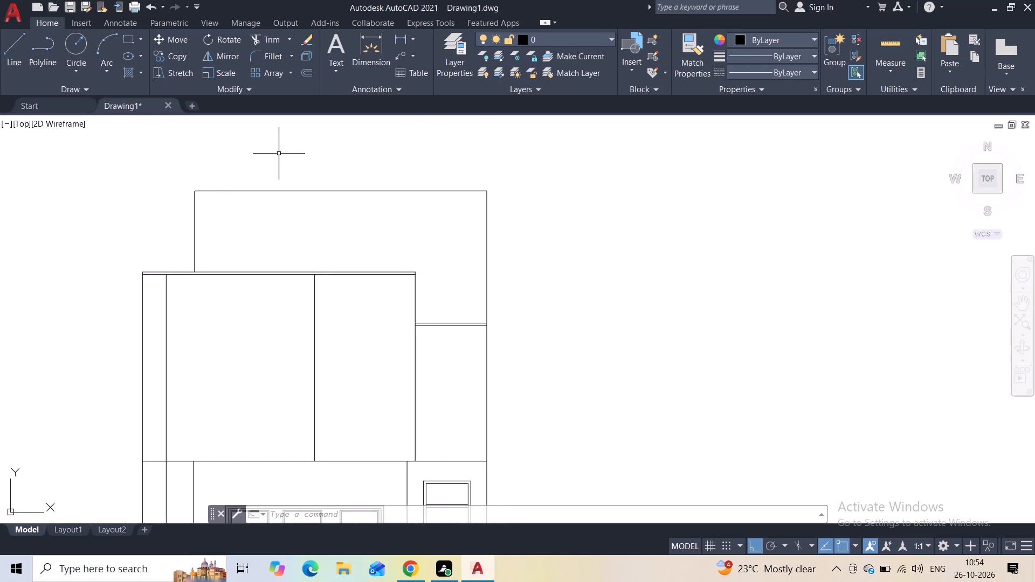
left_click(16, 48)
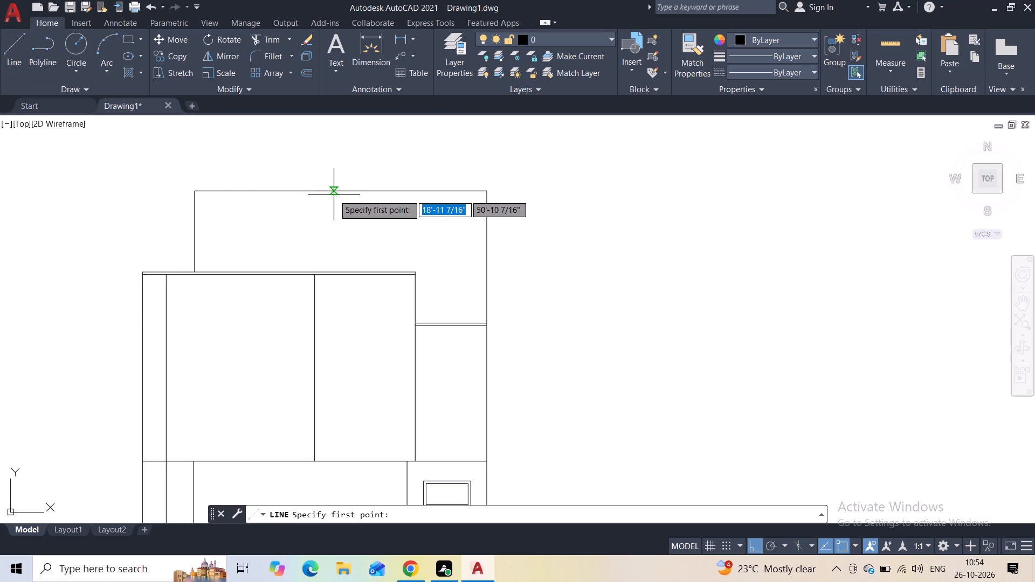
left_click(341, 191)
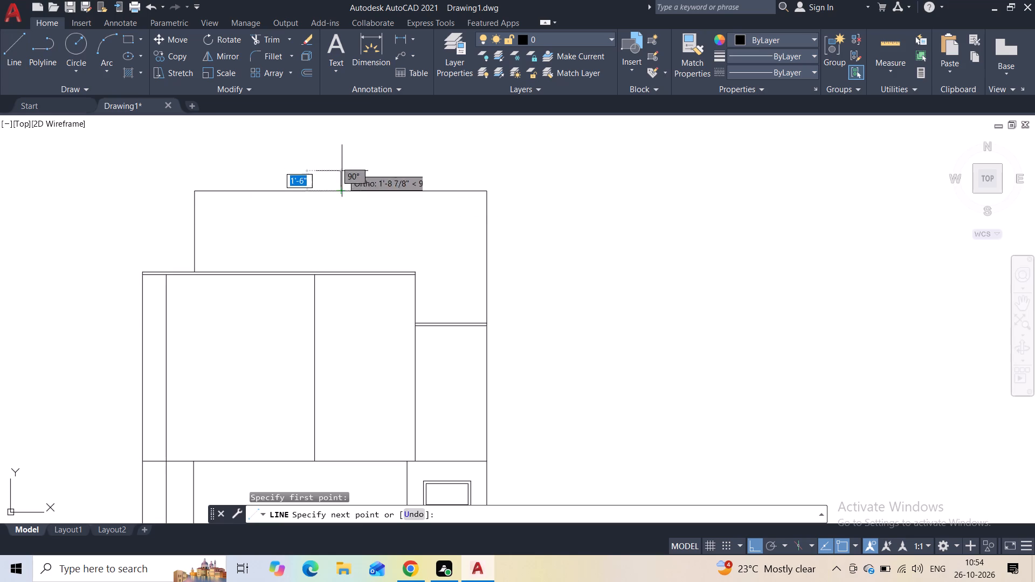
scroll(347, 269, "up", 1)
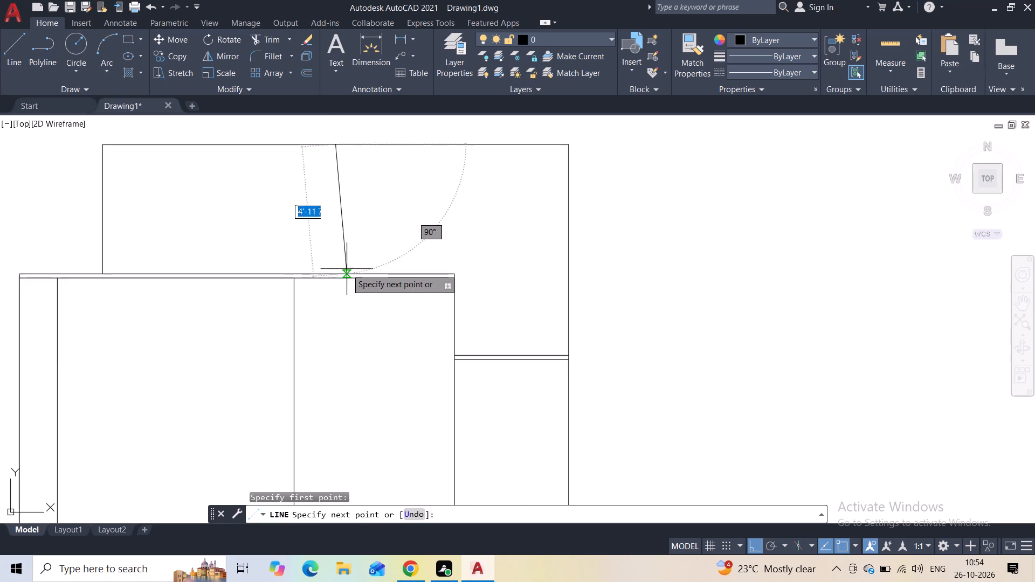
scroll(346, 269, "up", 1)
left_click(327, 273)
key("Escape")
Draw a vertical line upward from the midpoint of the uppermost horizontal line as an apex guide.
middle_click_drag(325, 231, 325, 248)
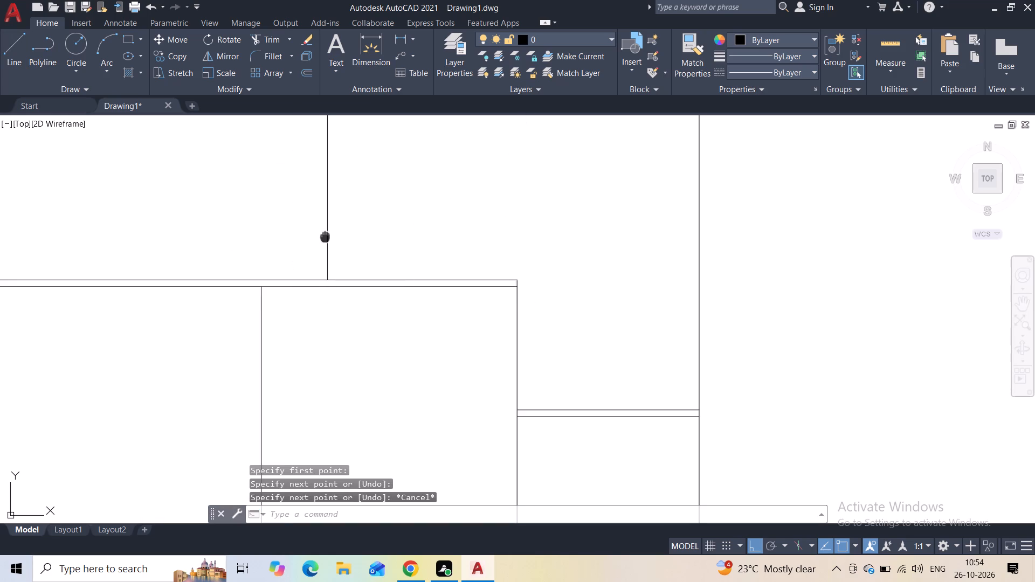
middle_click_drag(325, 248, 323, 269)
scroll(323, 269, "down", 1)
middle_click_drag(337, 224, 342, 285)
key("space")
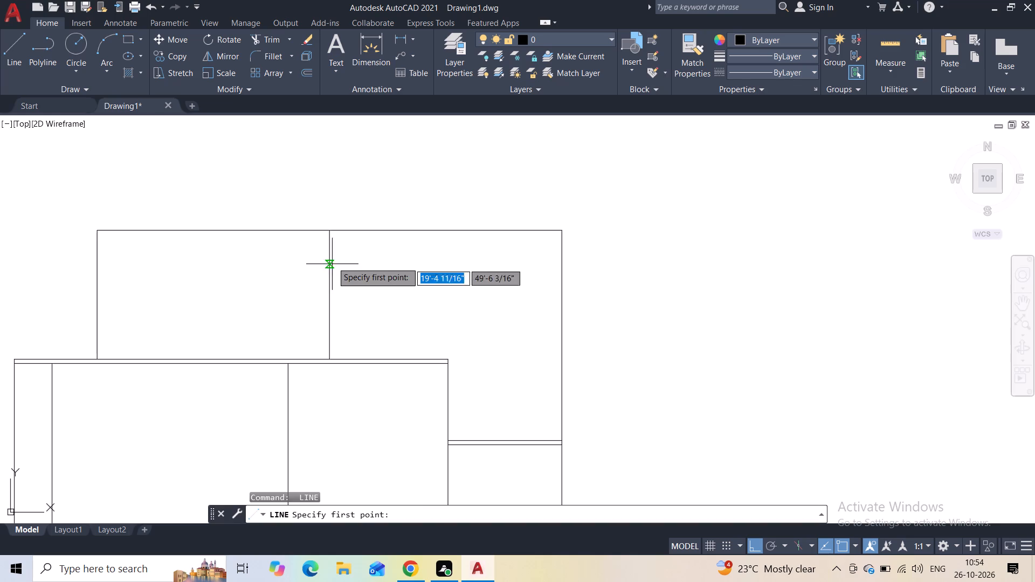
left_click(333, 232)
middle_click_drag(336, 191, 337, 205)
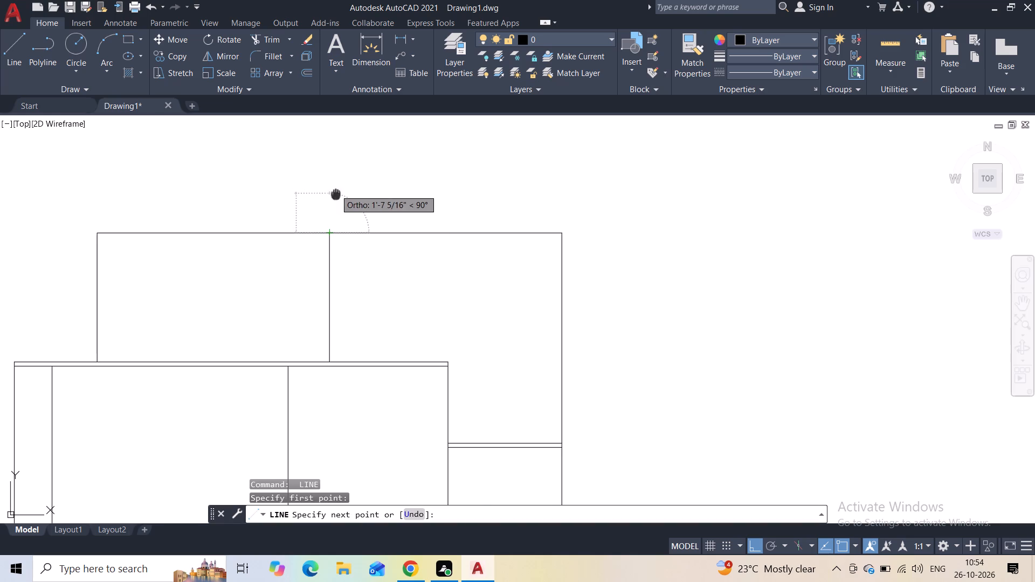
middle_click_drag(337, 205, 341, 264)
scroll(340, 262, "down", 1)
left_click(339, 227)
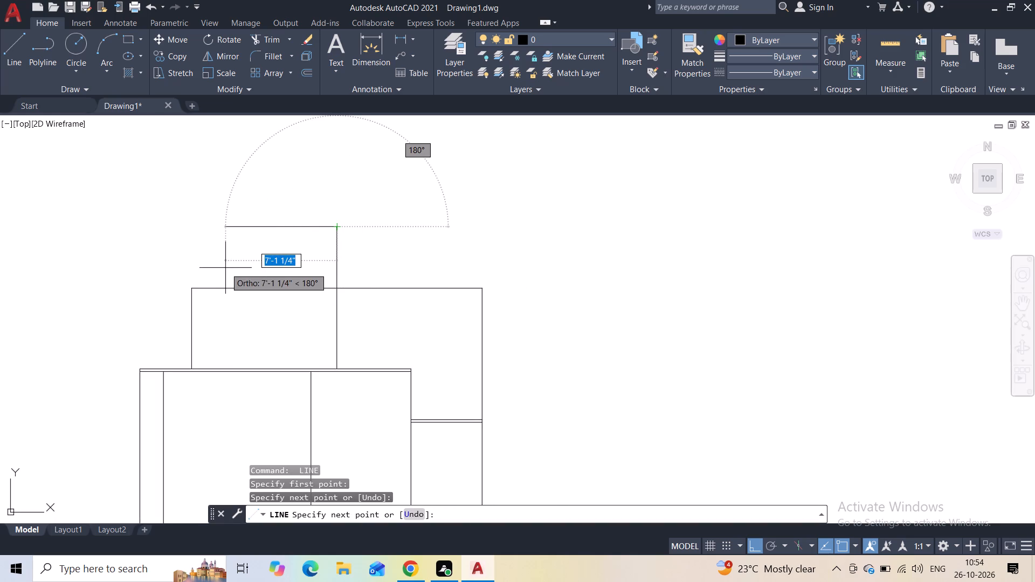
Draw two sloped roof lines from the apex guide's top down to both ends of the uppermost horizontal line.
key("F8")
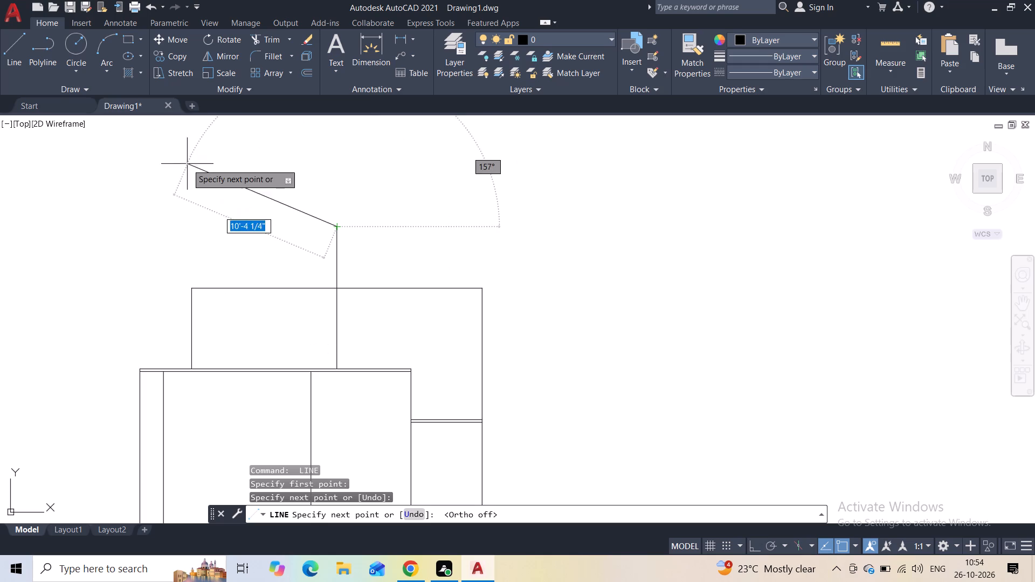
scroll(166, 262, "up", 2)
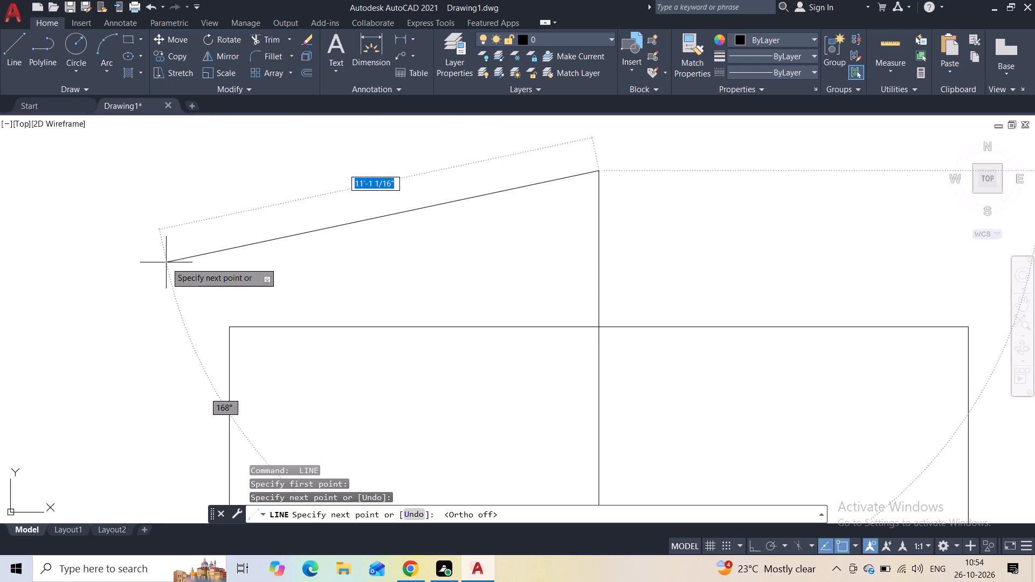
left_click(230, 326)
key("Escape")
middle_click_drag(303, 266, 99, 234)
key("space")
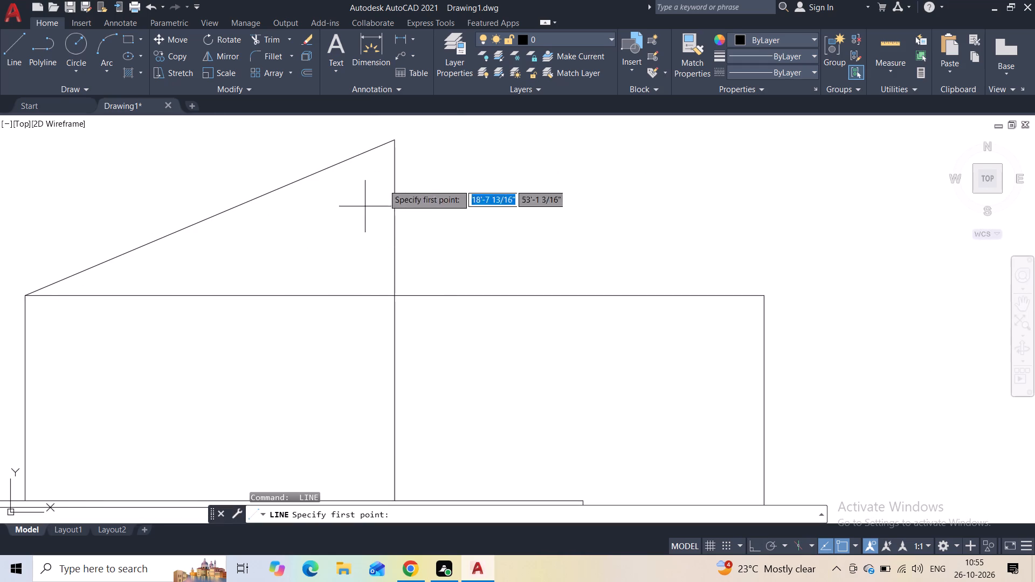
left_click(398, 142)
left_click(766, 296)
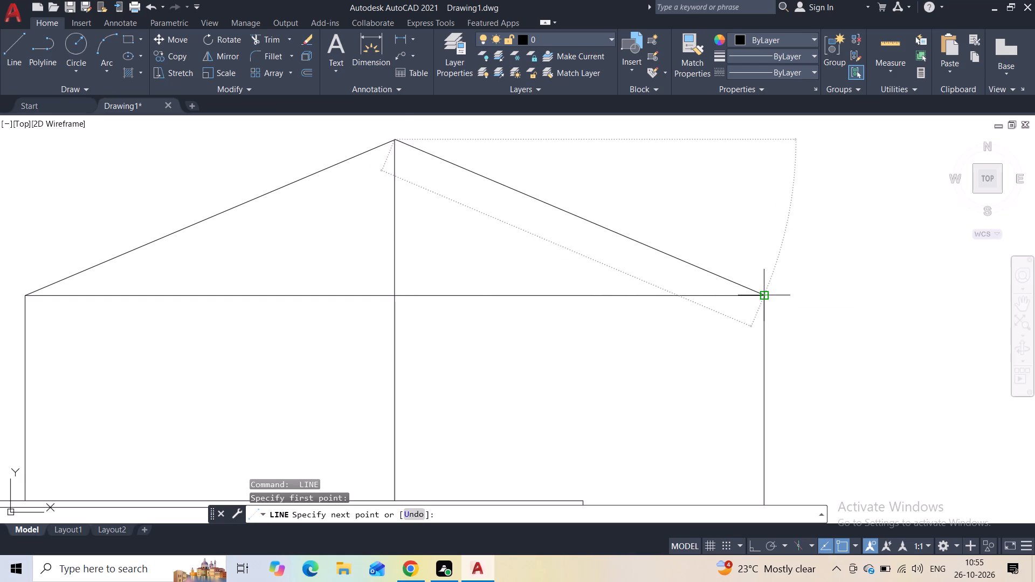
key("Escape")
scroll(746, 246, "down", 1)
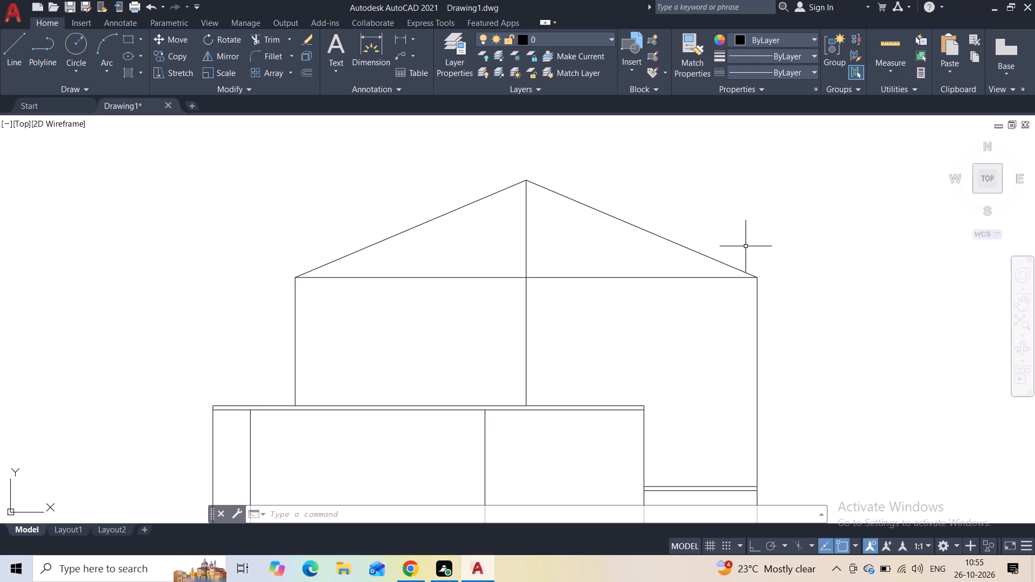
Examine the whole front elevation, from the sloped roof down to the gate and garage.
scroll(717, 279, "down", 3)
middle_click_drag(654, 329, 639, 288)
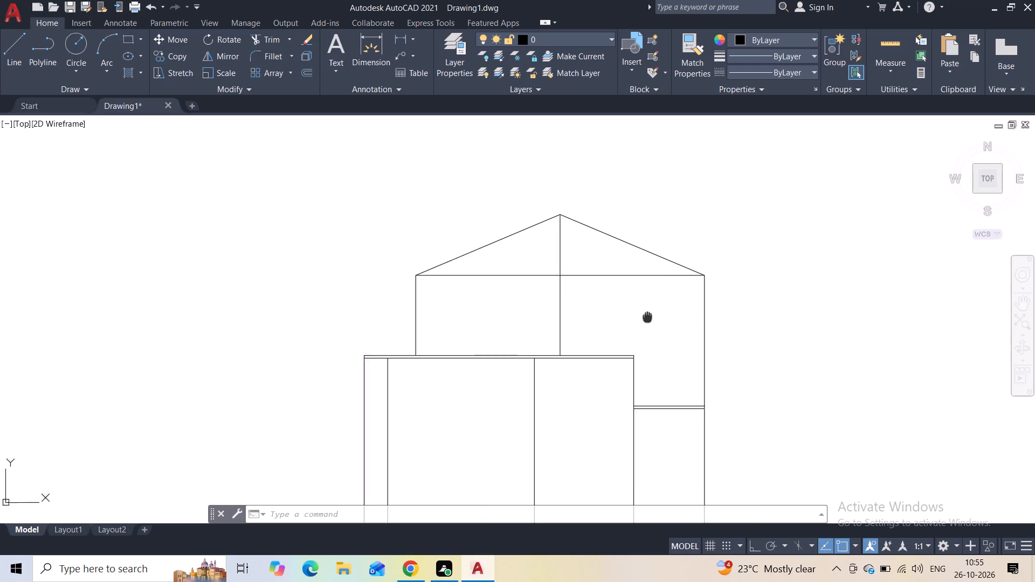
middle_click_drag(639, 288, 633, 267)
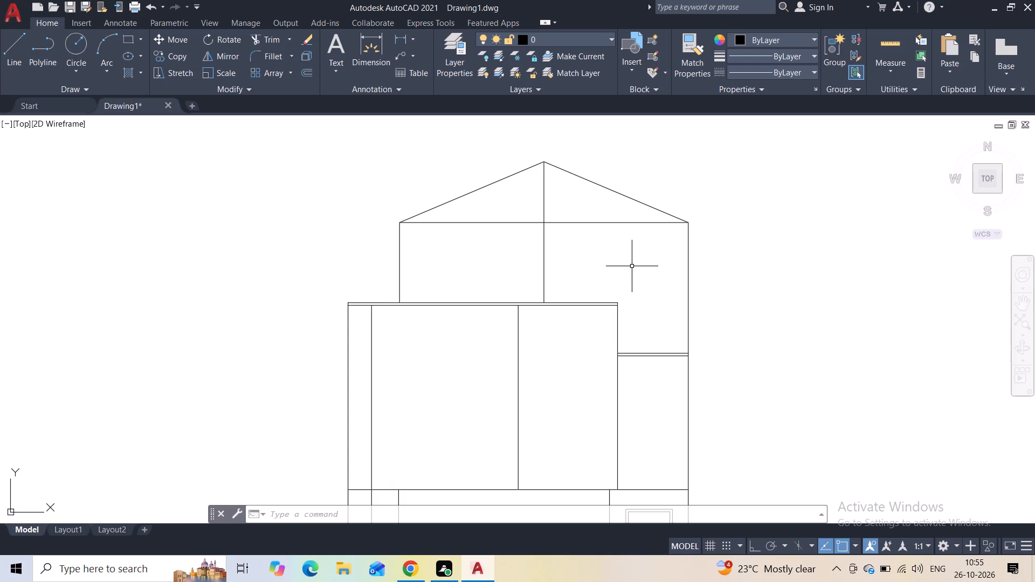
middle_click_drag(607, 263, 600, 283)
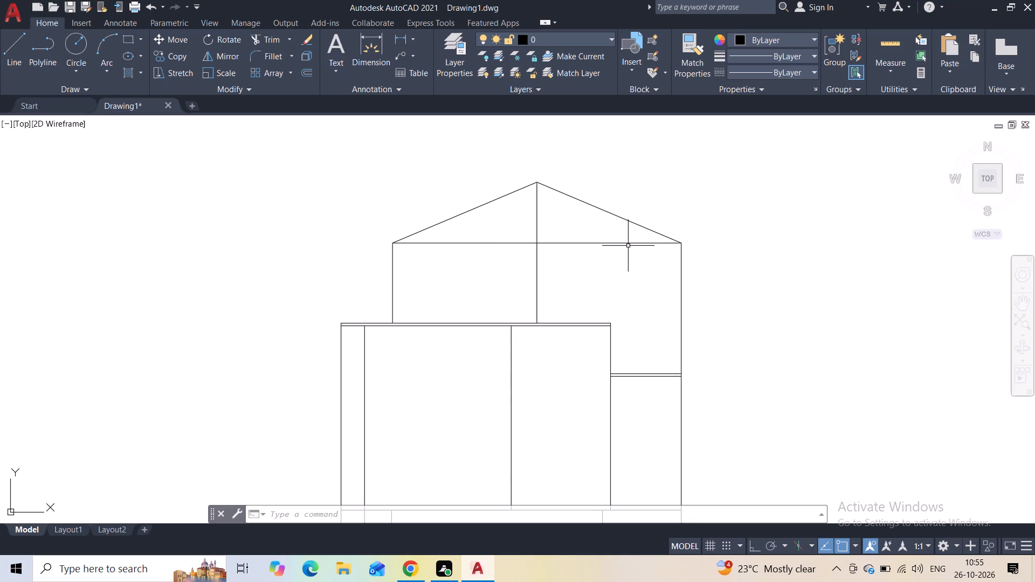
scroll(630, 247, "down", 1)
middle_click_drag(627, 294, 627, 240)
scroll(626, 238, "down", 1)
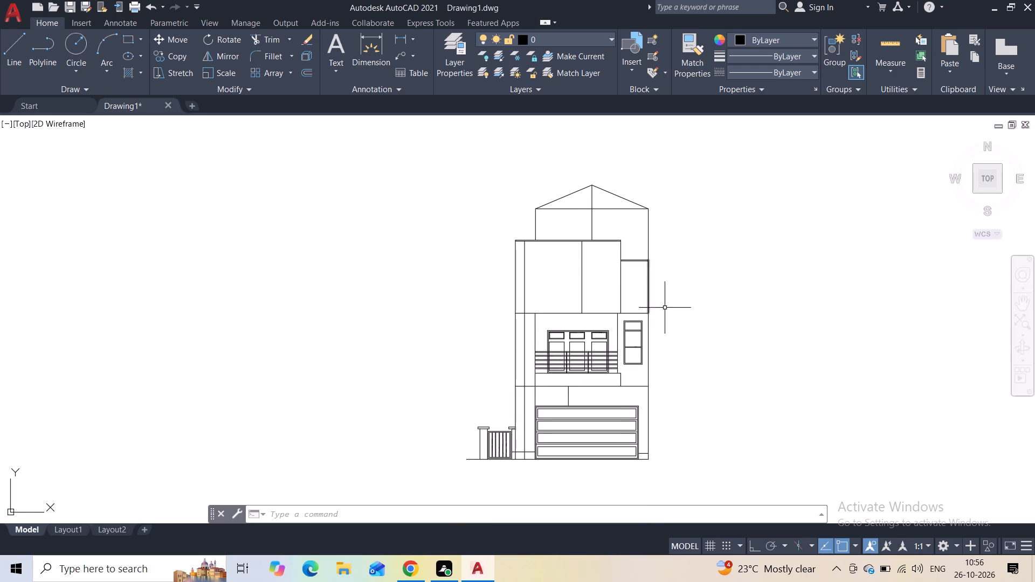
middle_click_drag(666, 308, 660, 282)
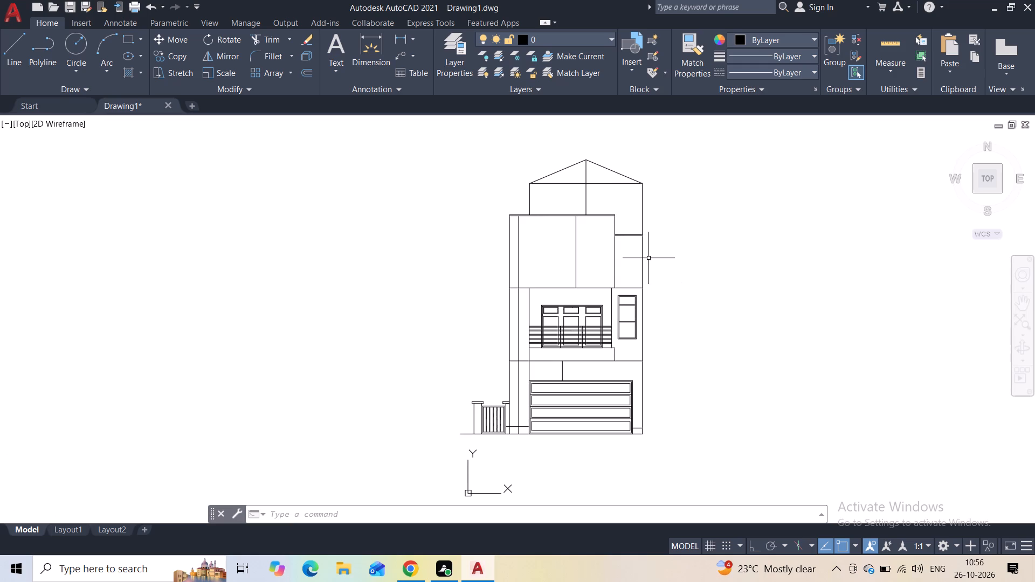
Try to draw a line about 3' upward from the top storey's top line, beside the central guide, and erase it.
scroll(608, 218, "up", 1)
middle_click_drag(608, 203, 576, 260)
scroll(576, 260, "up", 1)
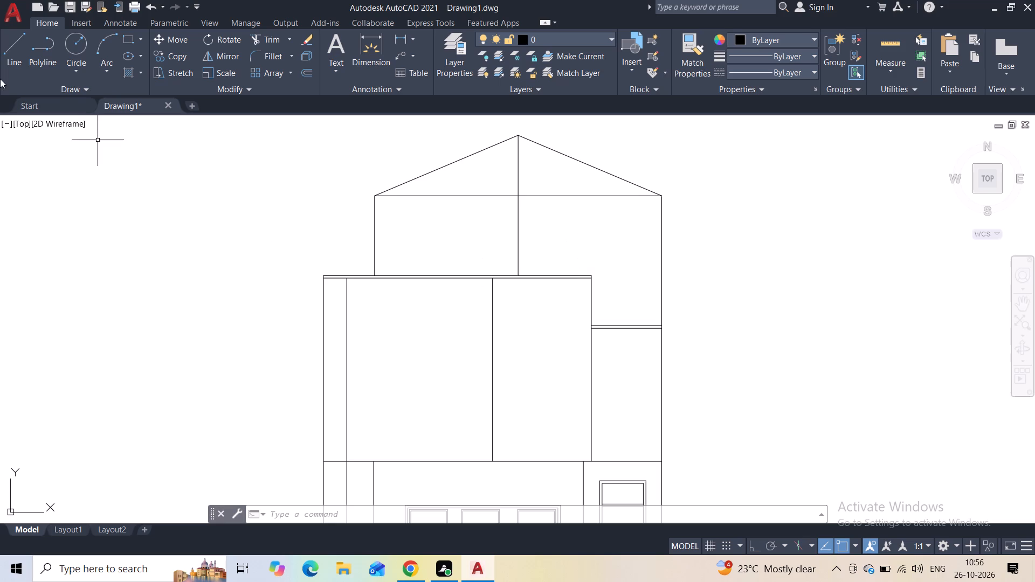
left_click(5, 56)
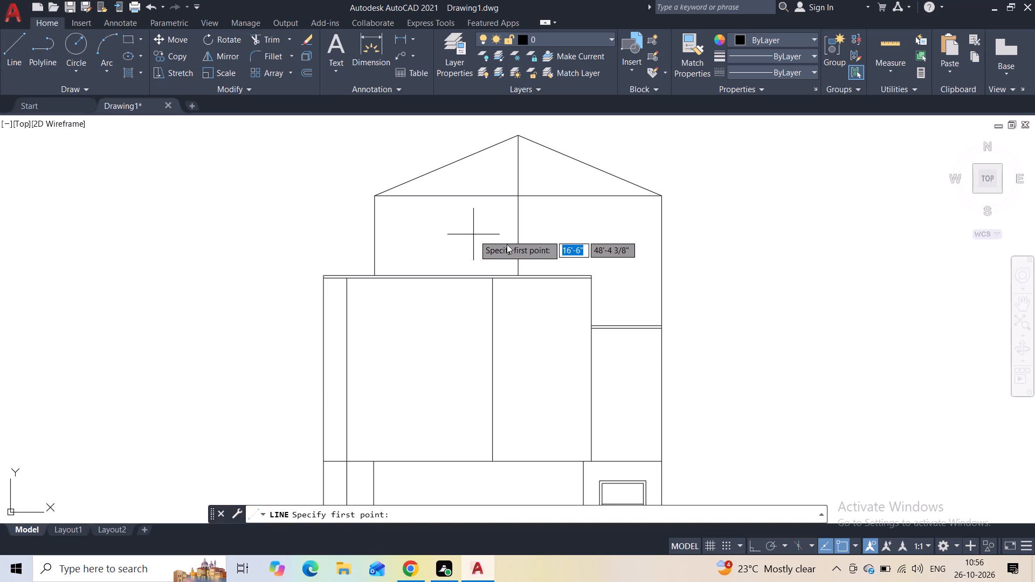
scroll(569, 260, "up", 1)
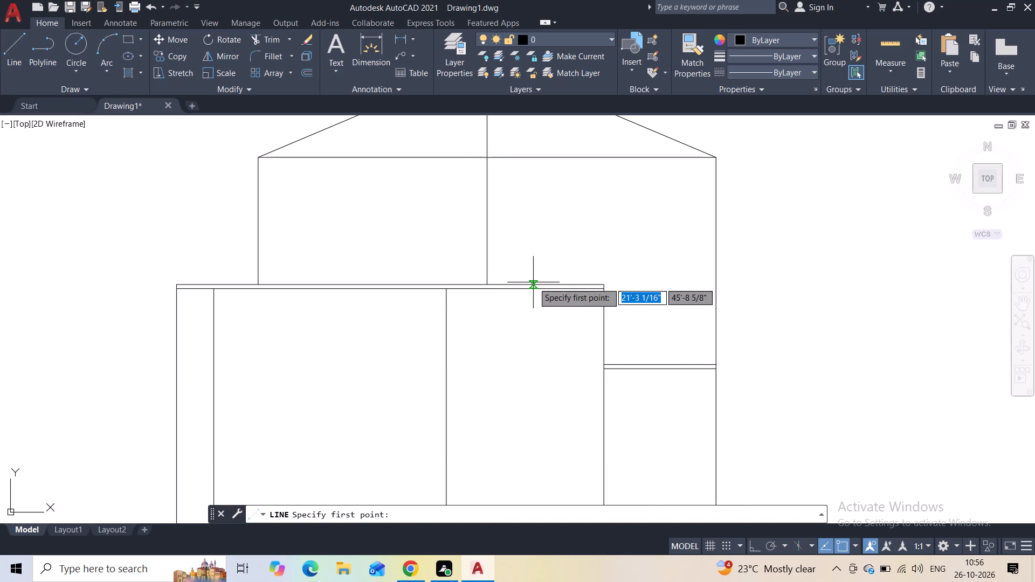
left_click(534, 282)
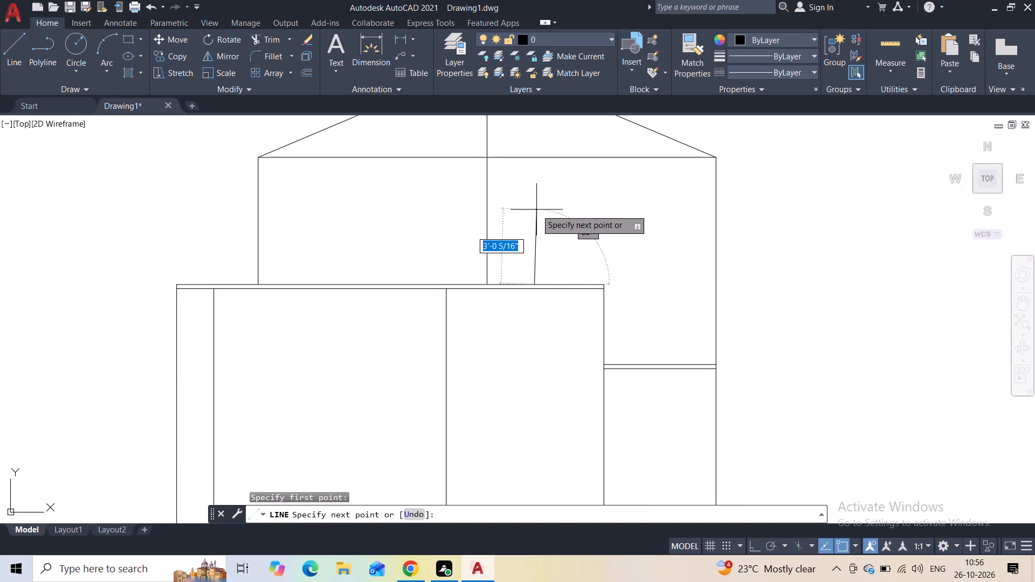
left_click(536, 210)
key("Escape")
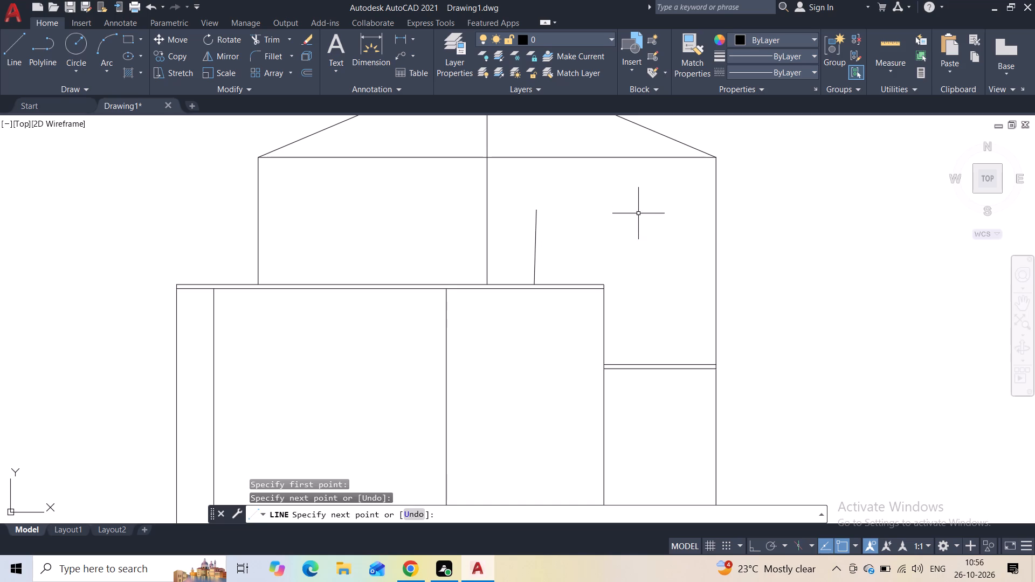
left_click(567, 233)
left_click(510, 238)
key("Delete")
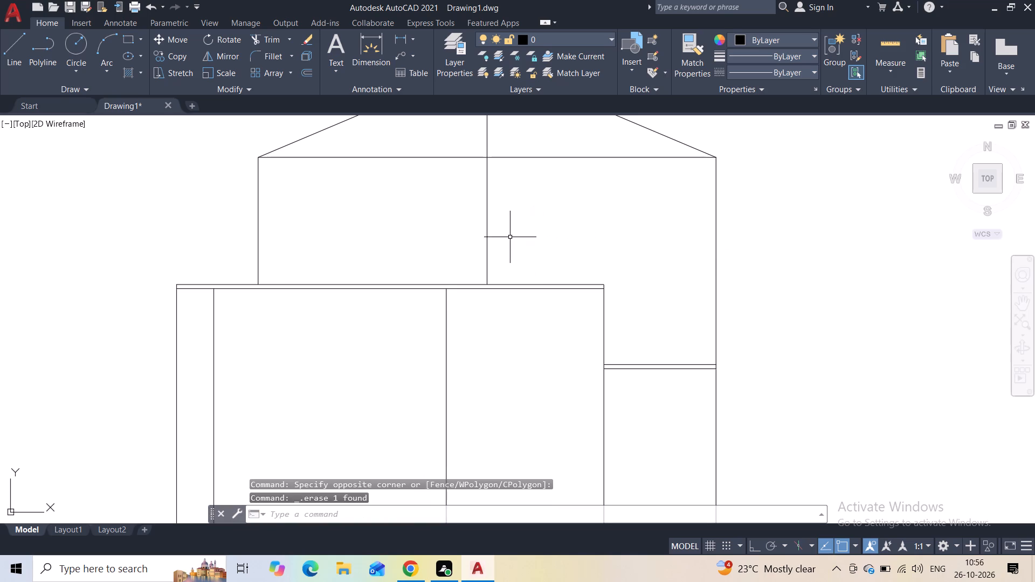
With Ortho on, draw a three-sided outline about 3'-10" wide from the top storey's top line, ending just above the lower right section.
key("F8")
left_click(1, 62)
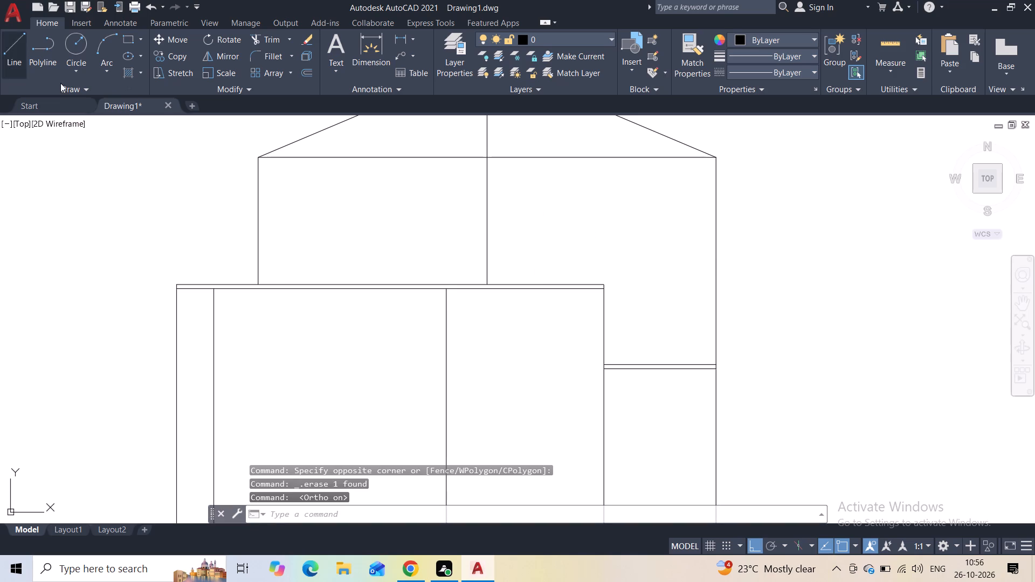
left_click(11, 63)
left_click(543, 280)
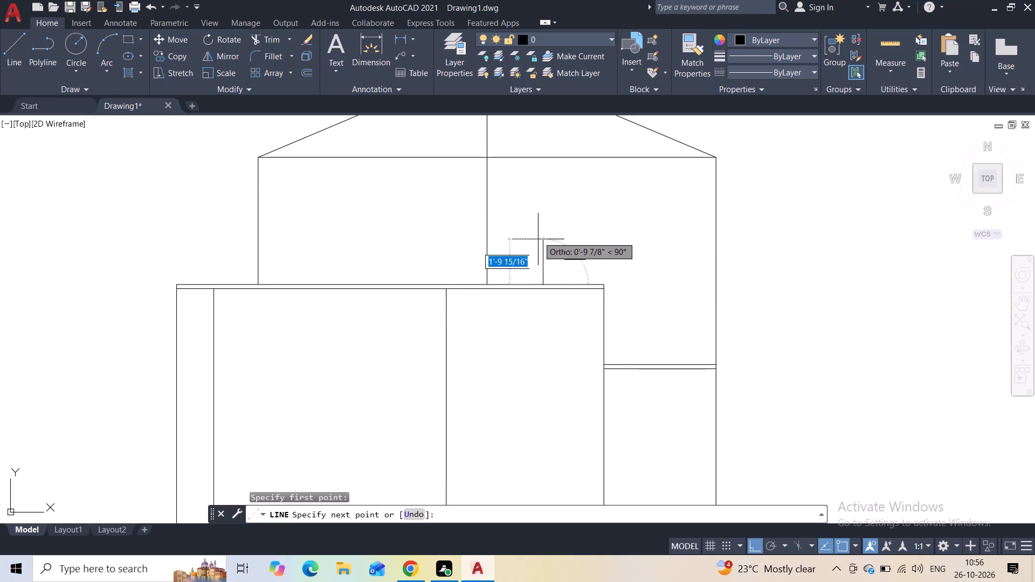
left_click(538, 212)
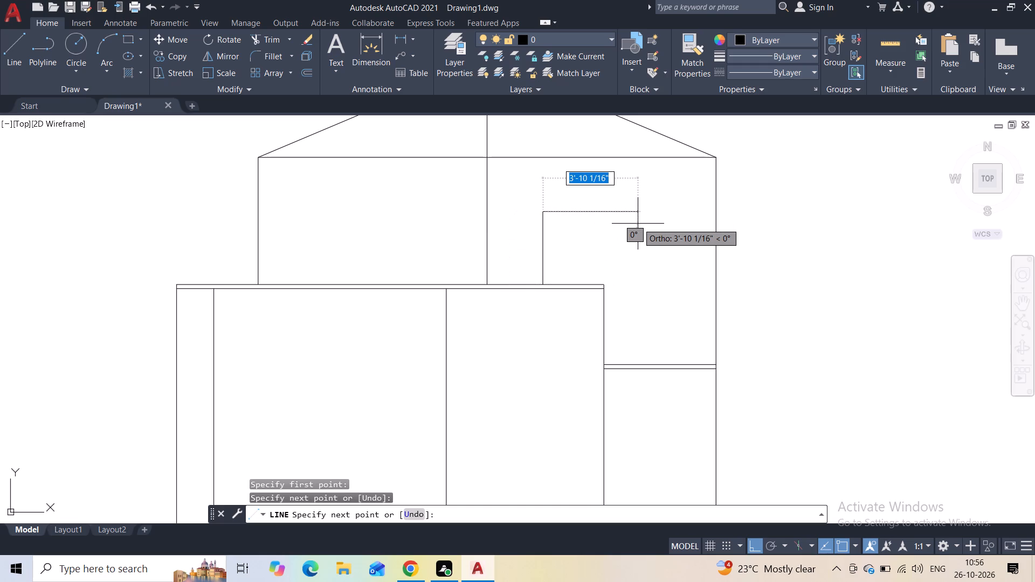
left_click(638, 224)
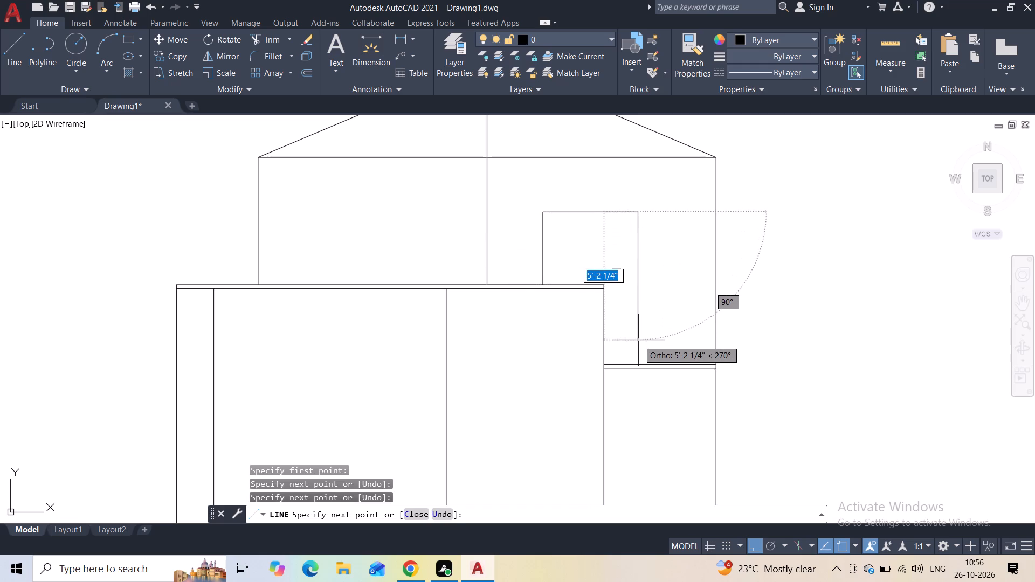
scroll(638, 340, "up", 1)
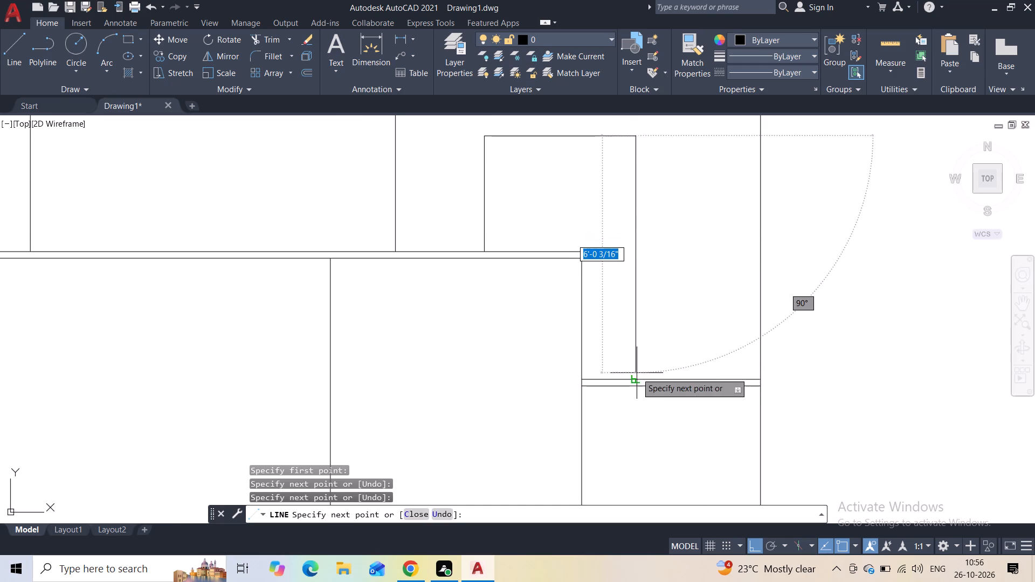
left_click(634, 353)
key("Escape")
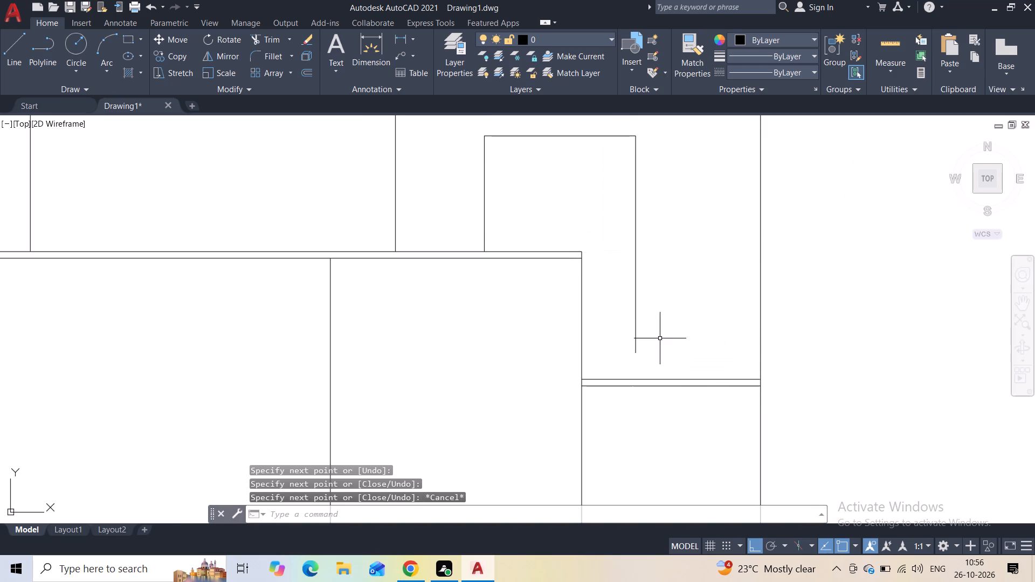
Copy the lower right section's double top line about 8 1/8" upward to meet the outline's lower end.
left_click(647, 382)
key("Escape")
left_click_drag(647, 372, 643, 383)
left_click(639, 393)
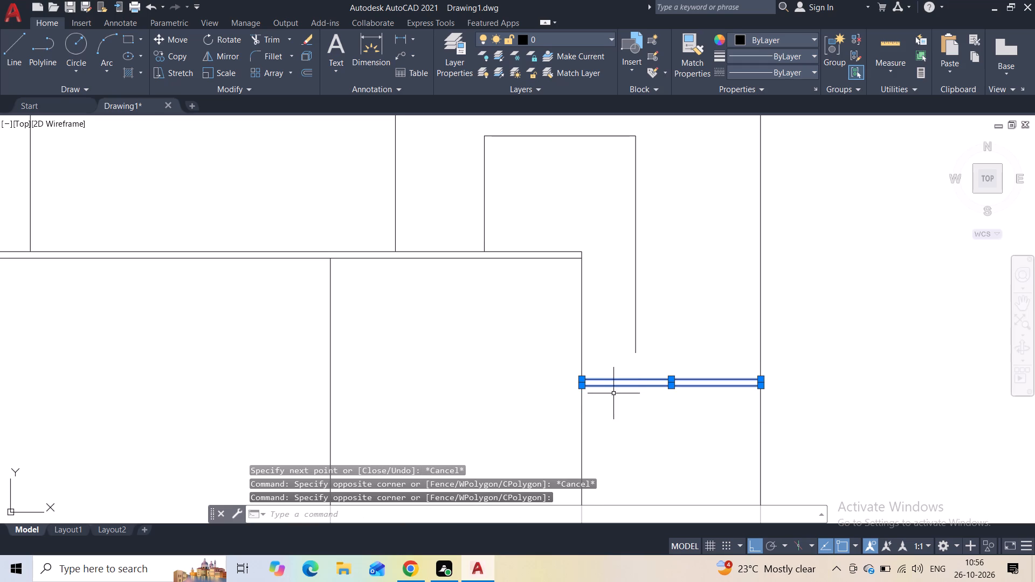
left_click(175, 59)
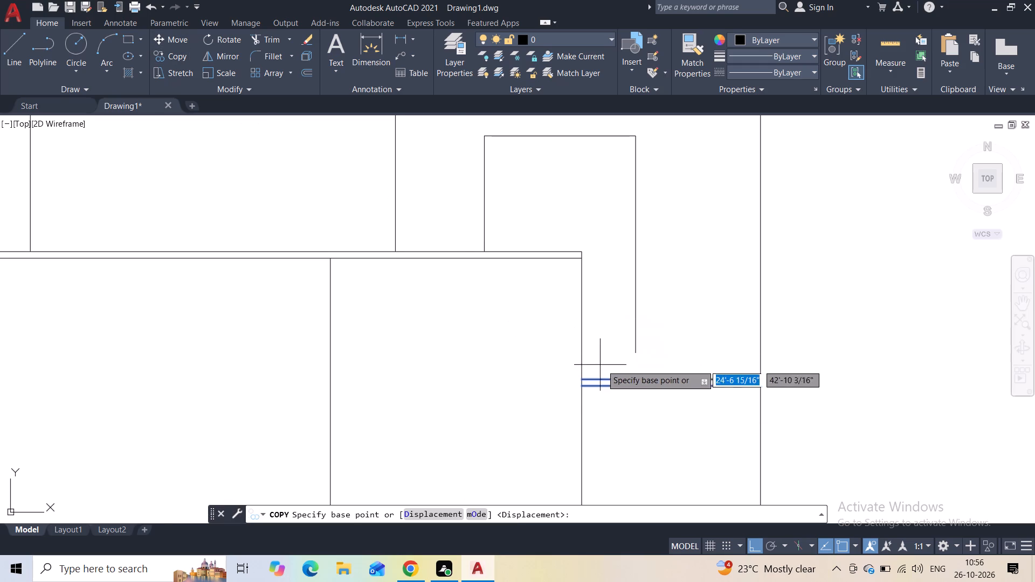
scroll(608, 370, "up", 1)
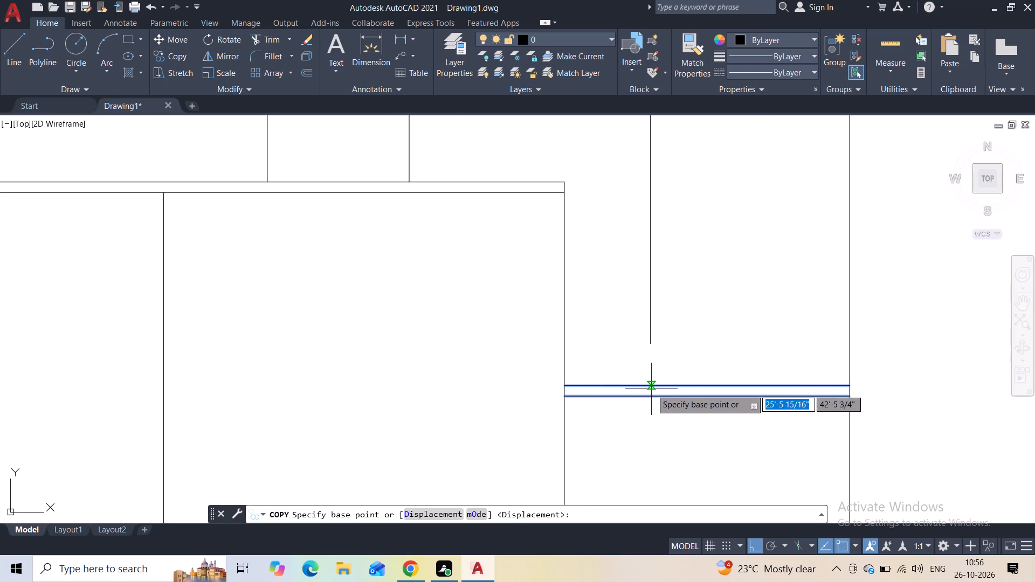
left_click(568, 384)
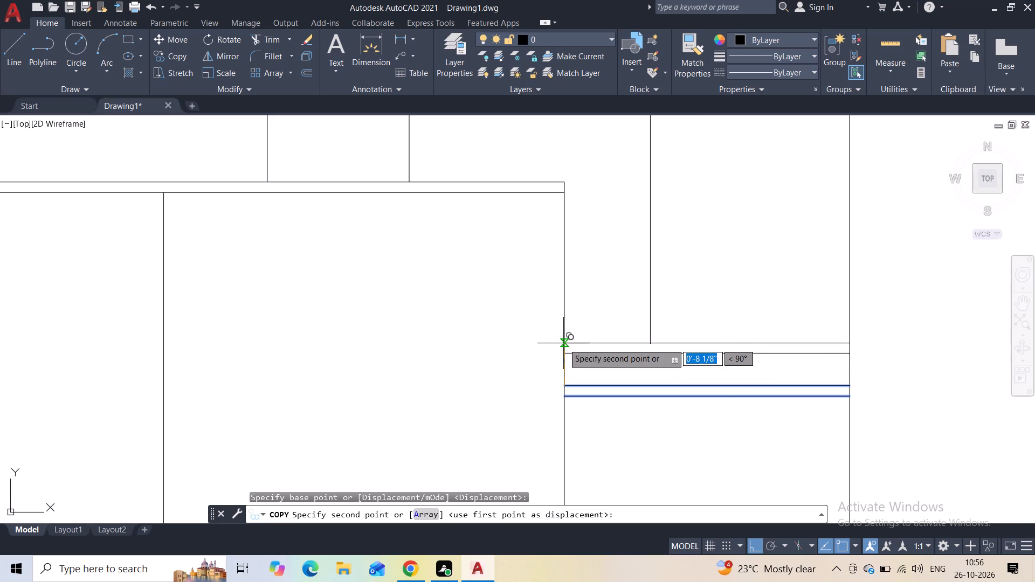
left_click(563, 343)
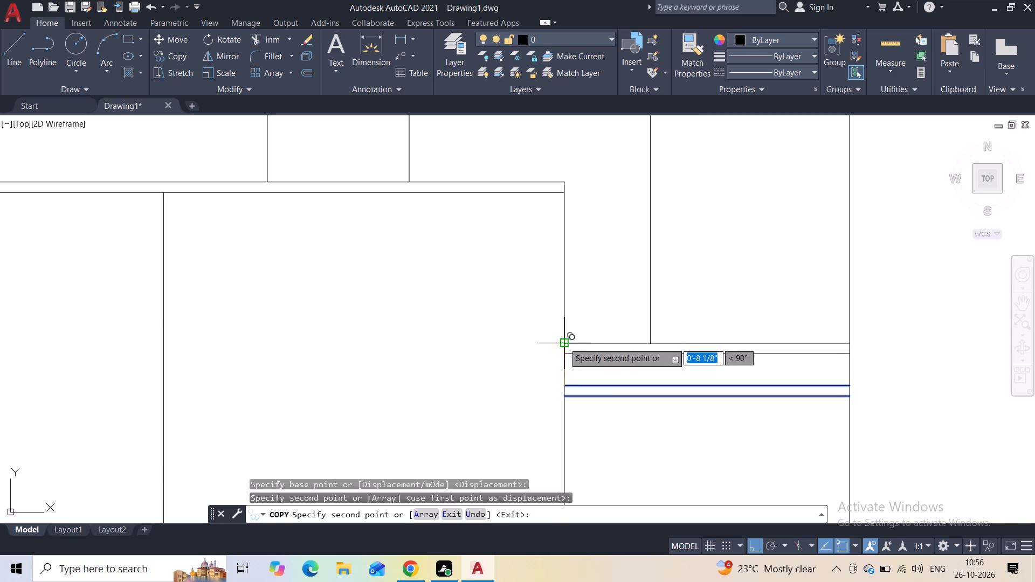
key("Escape")
Trim the end of the outline's long vertical line that protrudes below the copied upper line.
scroll(647, 346, "up", 5)
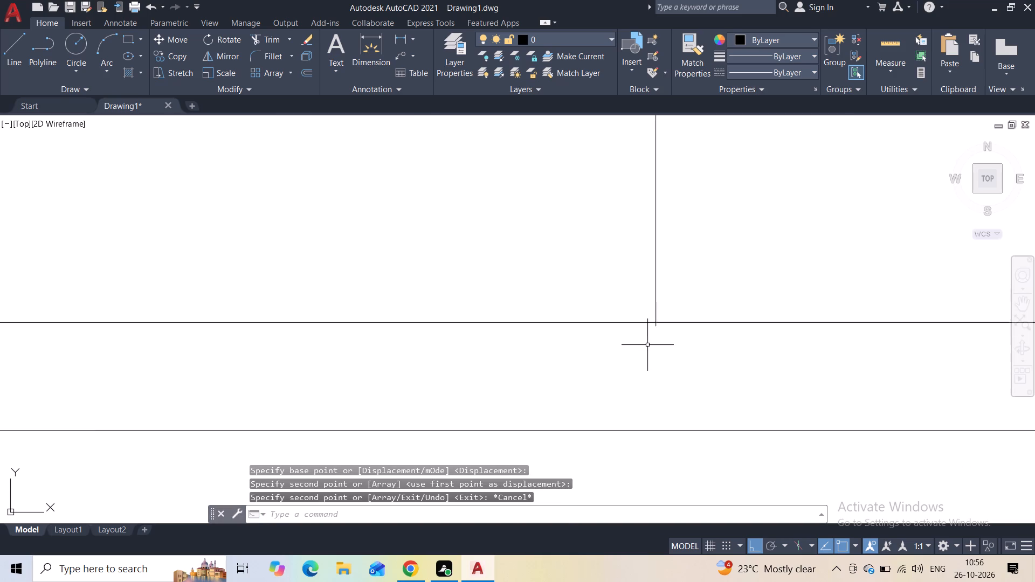
scroll(647, 345, "up", 3)
left_click(253, 37)
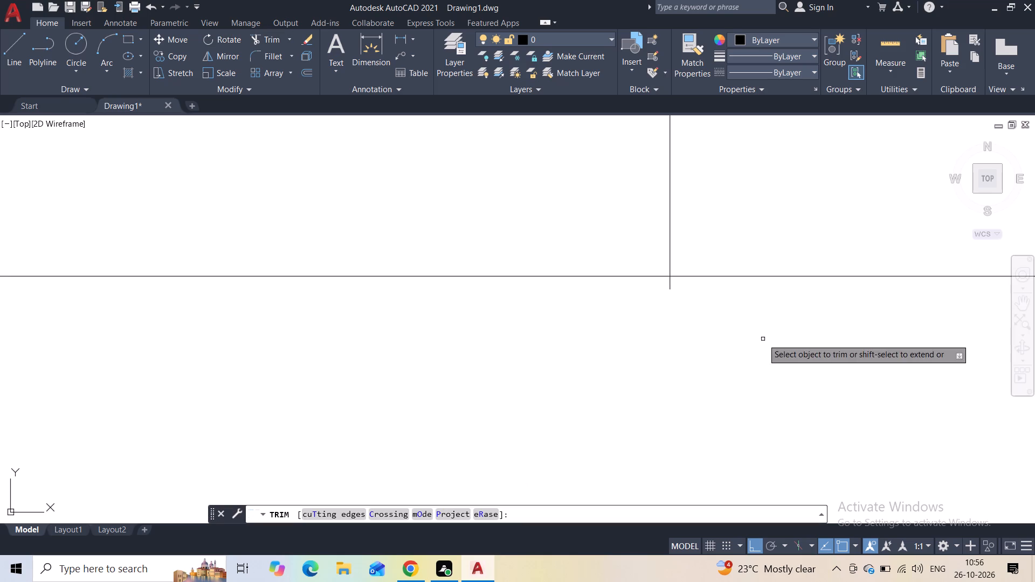
scroll(610, 276, "up", 2)
left_click_drag(825, 306, 738, 303)
key("Escape")
scroll(738, 303, "down", 5)
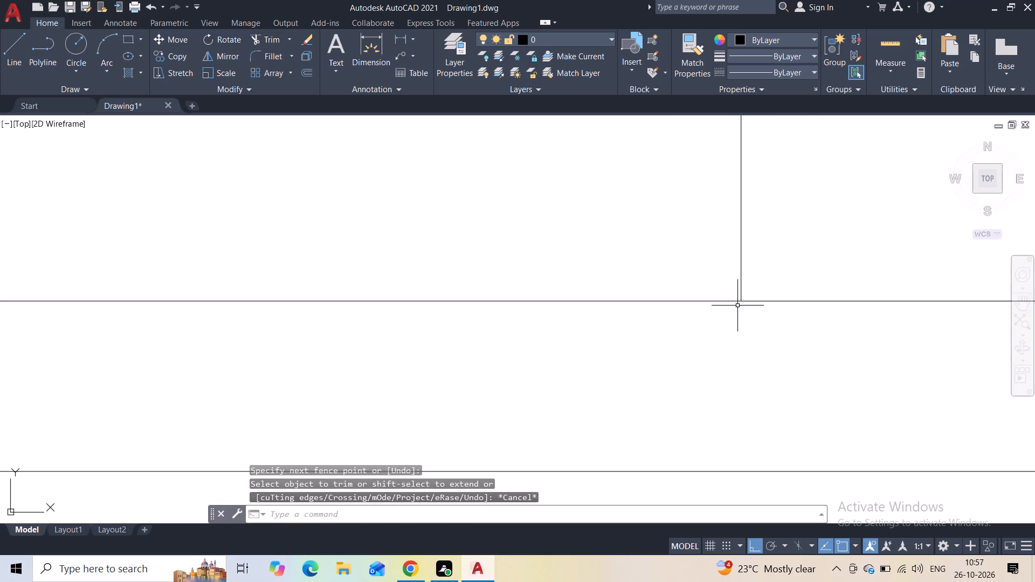
Erase the lower right section's original pair of top lines beneath the copied pair.
scroll(735, 313, "down", 9)
left_click(729, 357)
left_click(727, 380)
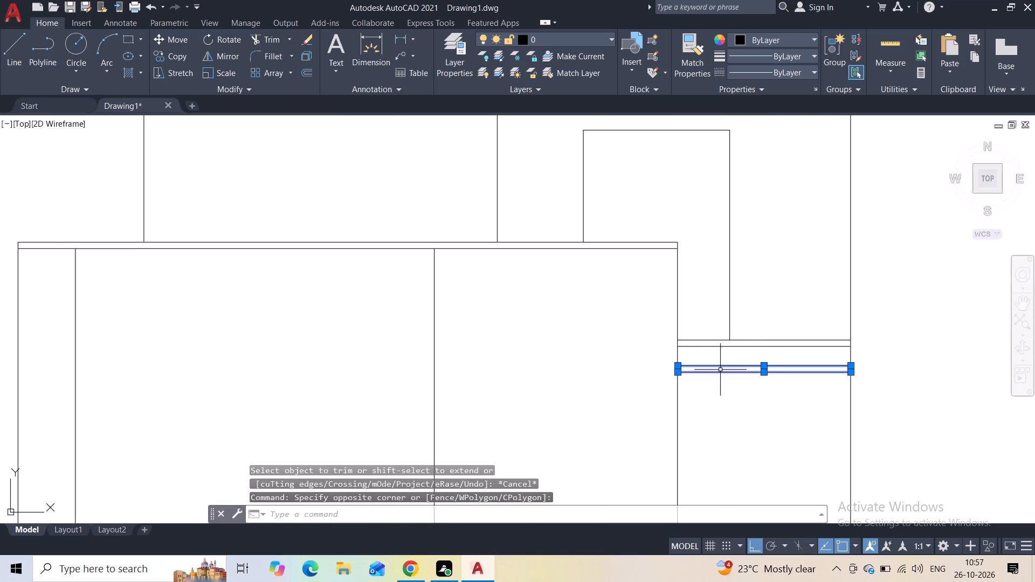
key("Delete")
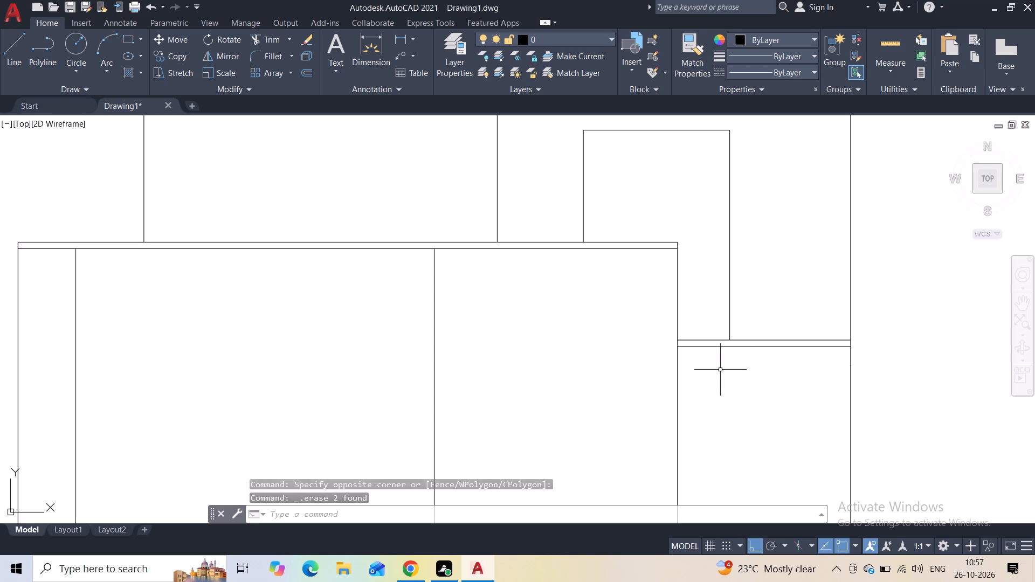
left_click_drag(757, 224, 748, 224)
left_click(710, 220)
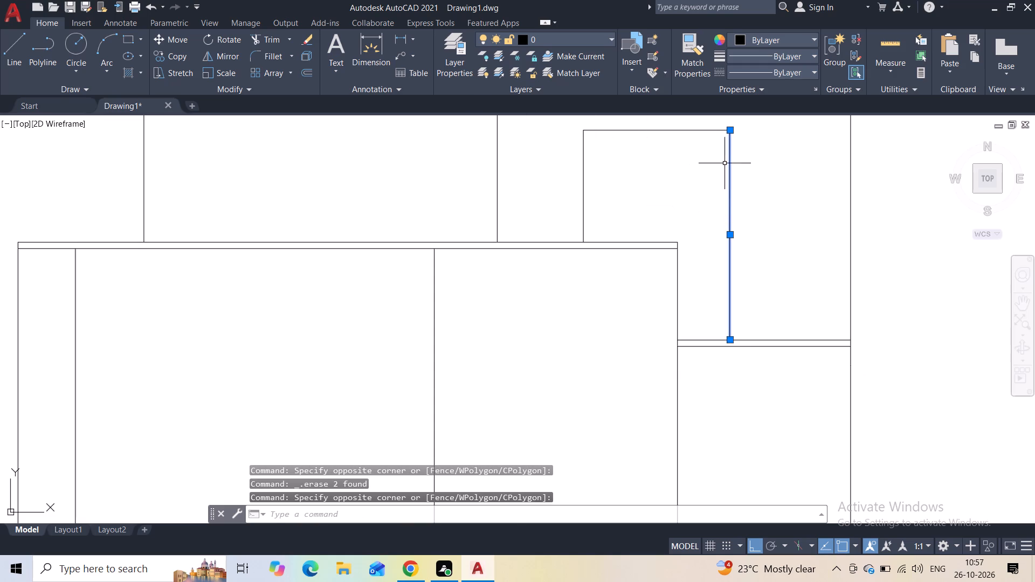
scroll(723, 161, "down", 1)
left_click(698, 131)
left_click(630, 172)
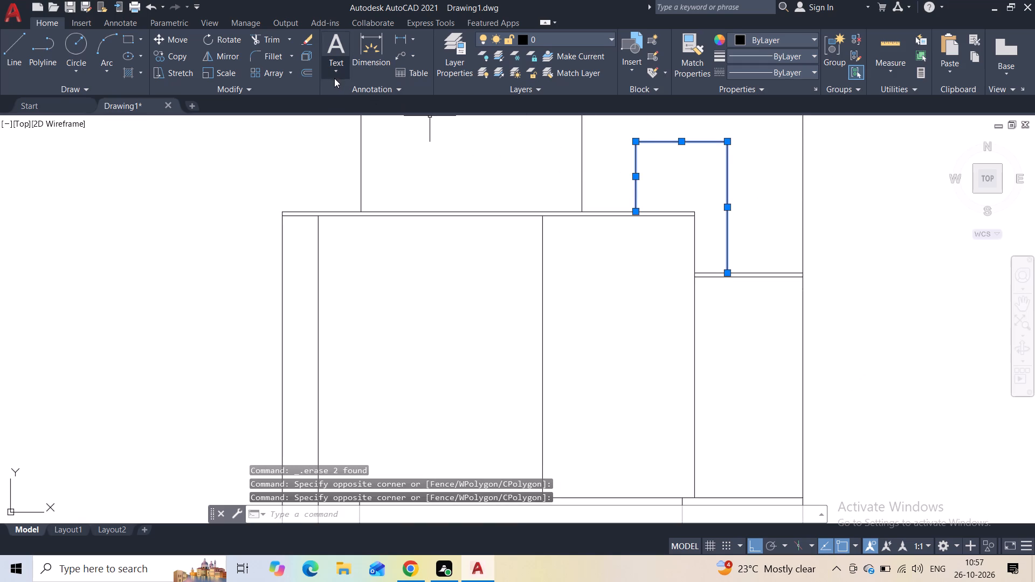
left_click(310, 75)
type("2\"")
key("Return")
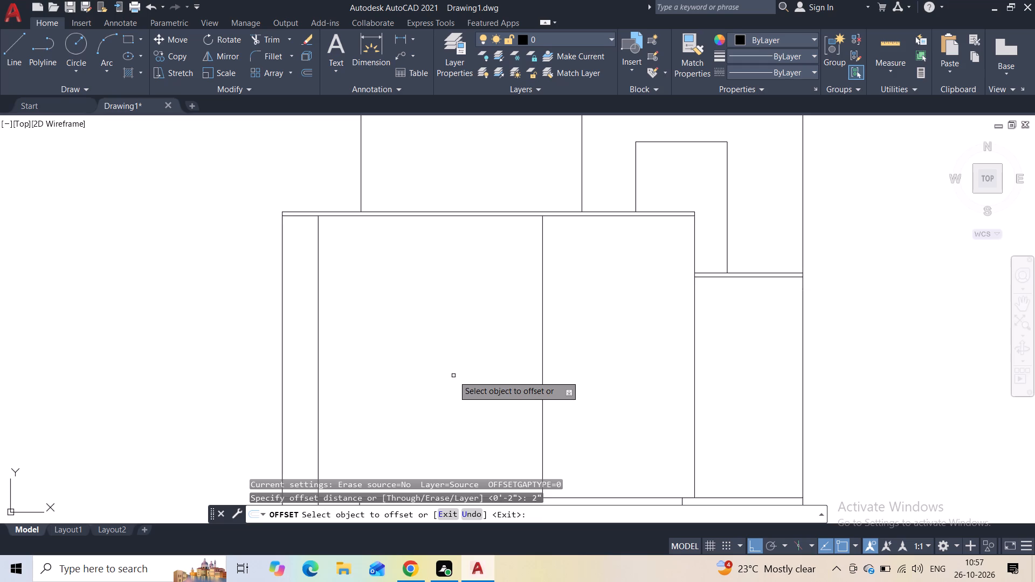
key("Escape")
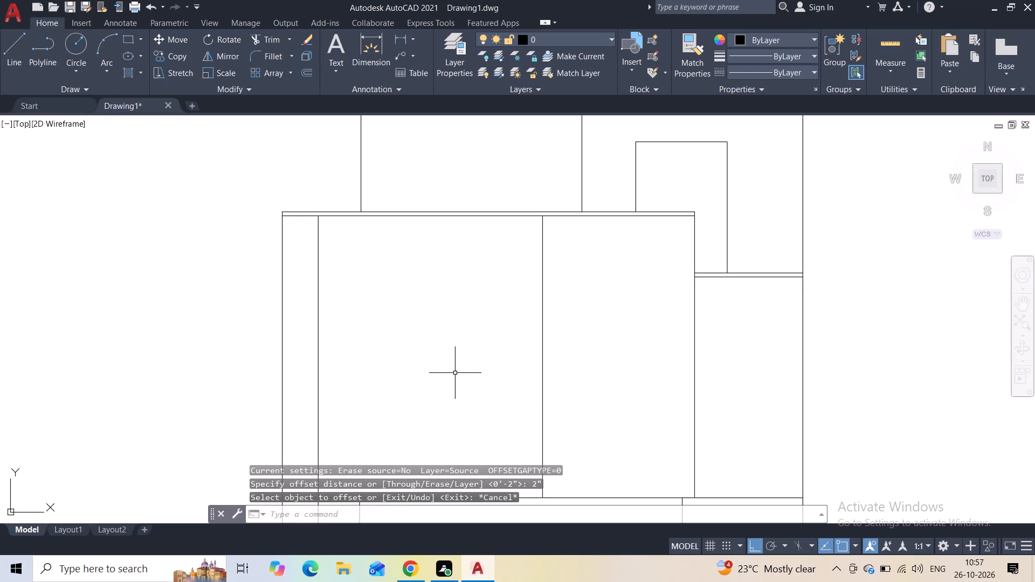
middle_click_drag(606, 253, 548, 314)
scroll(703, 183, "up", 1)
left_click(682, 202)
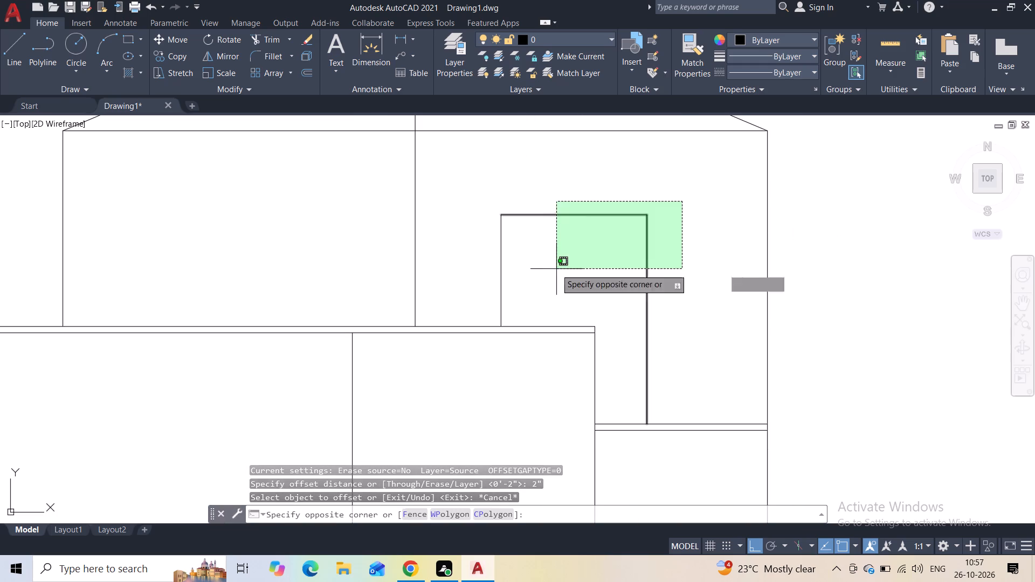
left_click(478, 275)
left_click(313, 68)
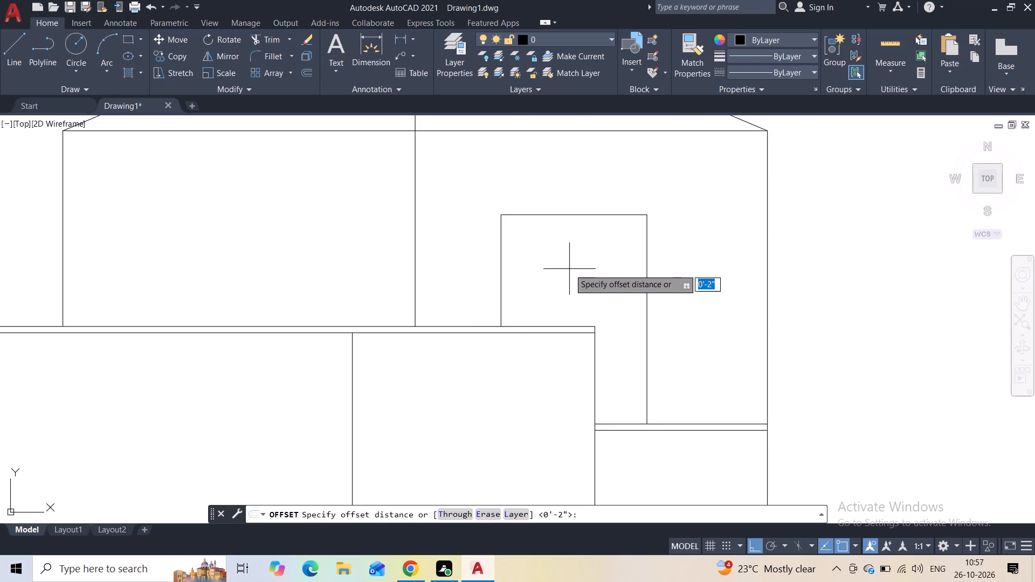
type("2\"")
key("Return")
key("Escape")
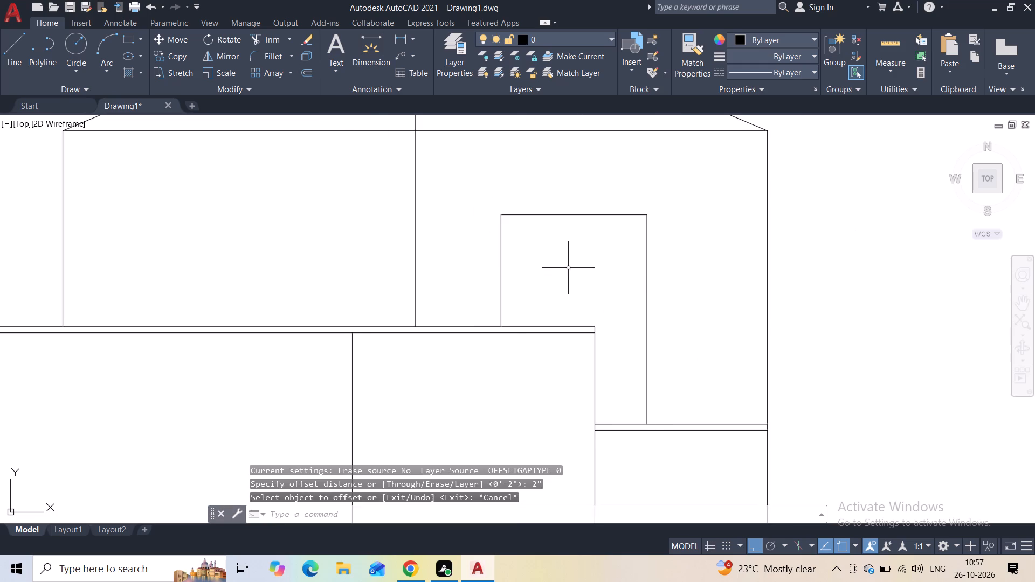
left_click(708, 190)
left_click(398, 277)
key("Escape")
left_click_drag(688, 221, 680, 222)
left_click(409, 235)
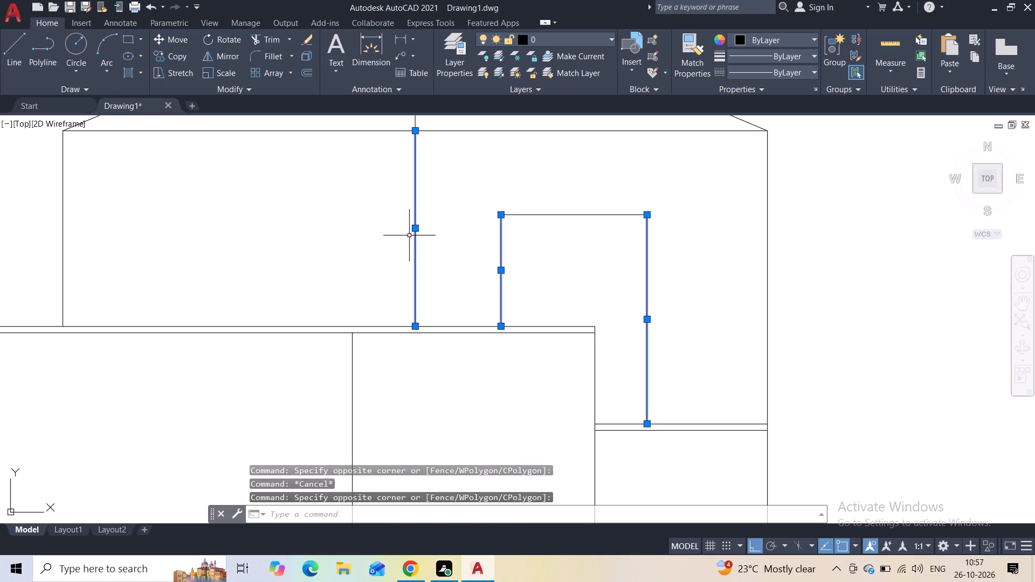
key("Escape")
Offset the three sides of the outline on the roof storey 2" inward.
left_click_drag(654, 206, 648, 213)
left_click(456, 247)
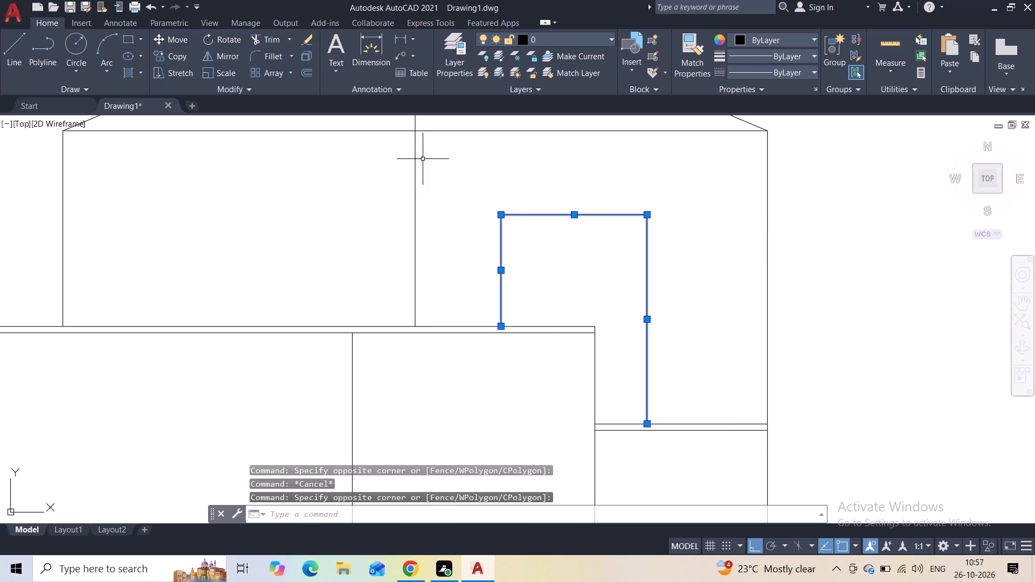
left_click(310, 70)
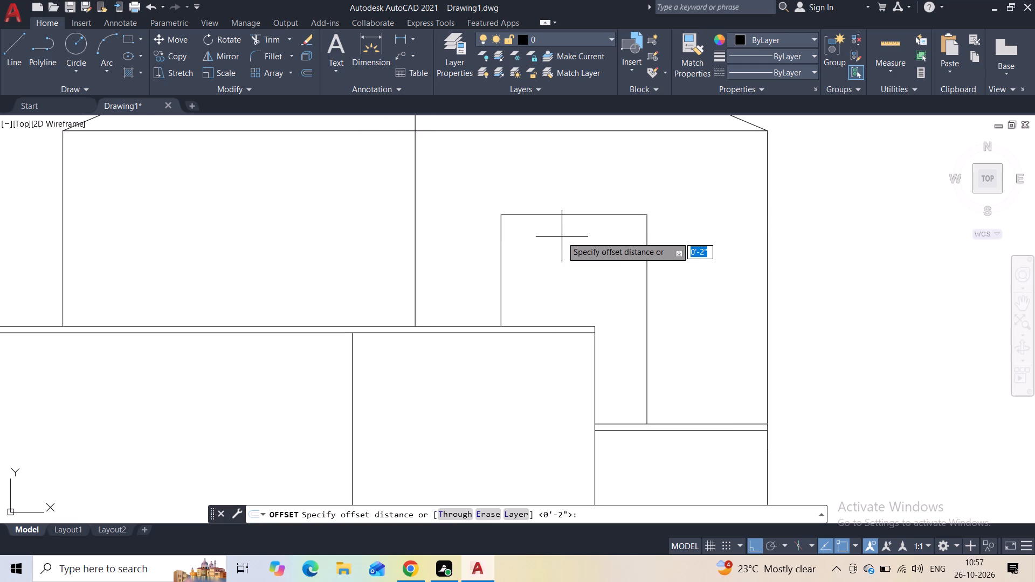
type("2\"")
key("Return")
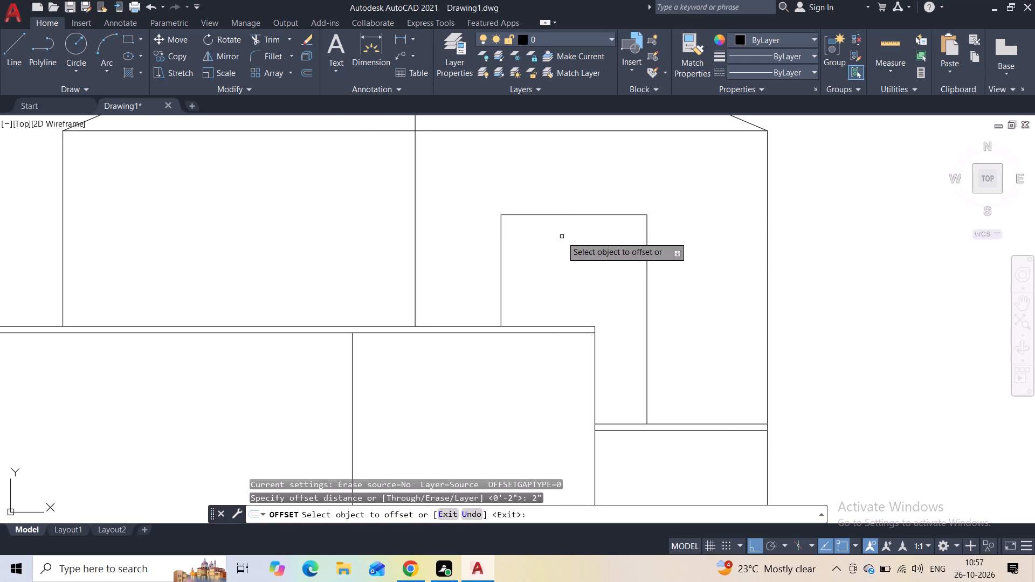
left_click(561, 213)
left_click(557, 244)
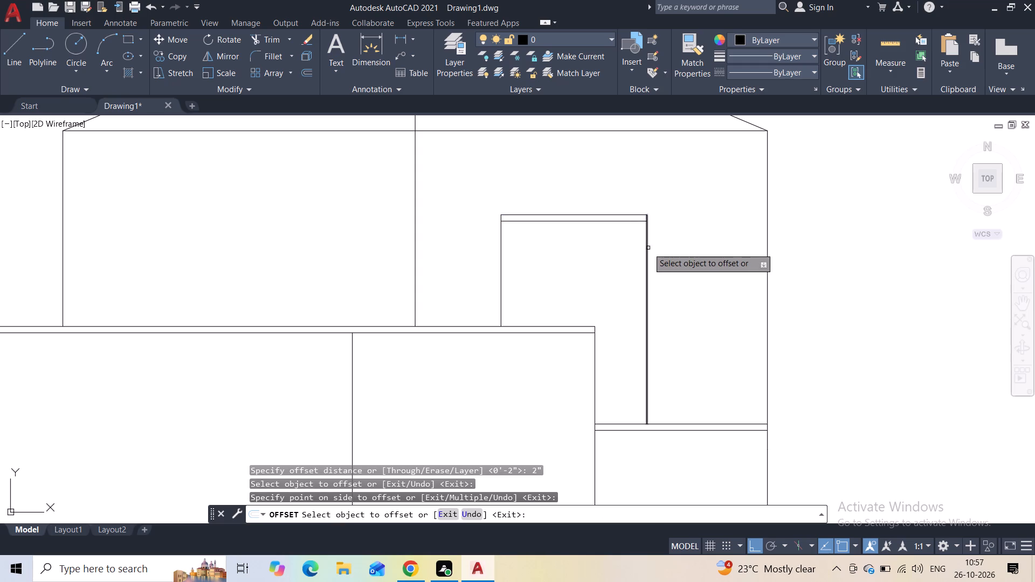
left_click(648, 248)
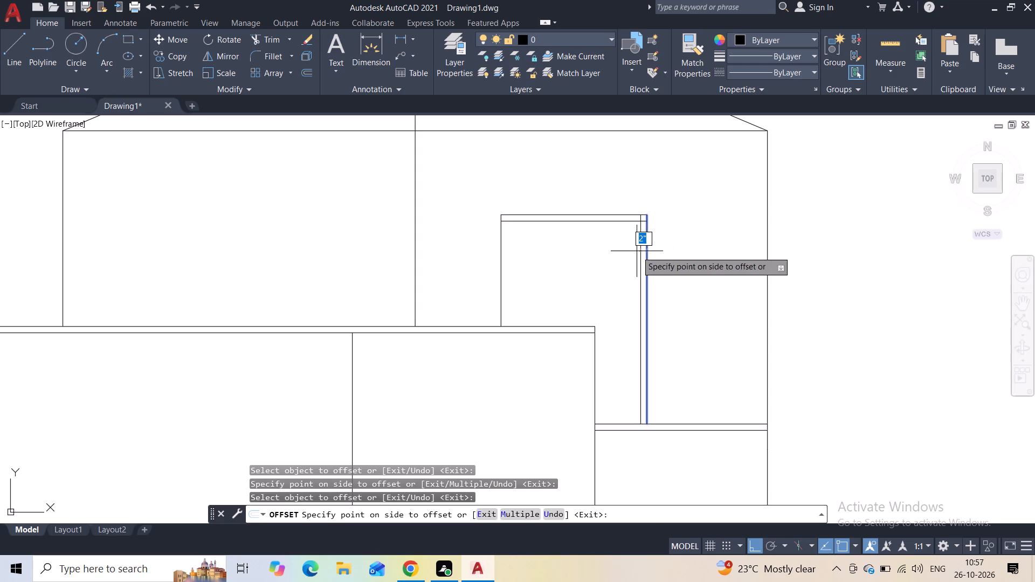
left_click(629, 252)
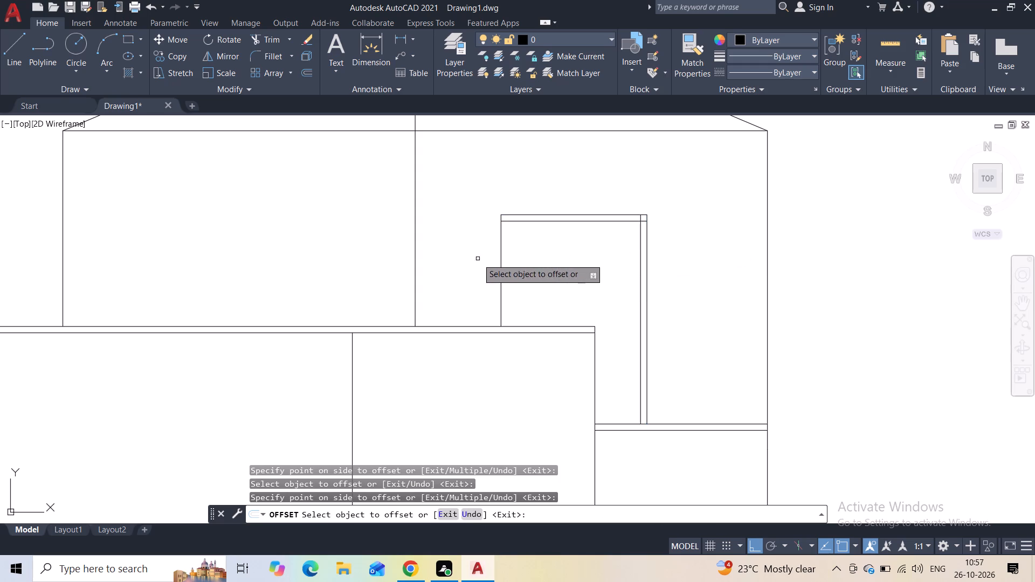
left_click(501, 261)
left_click(523, 259)
key("Escape")
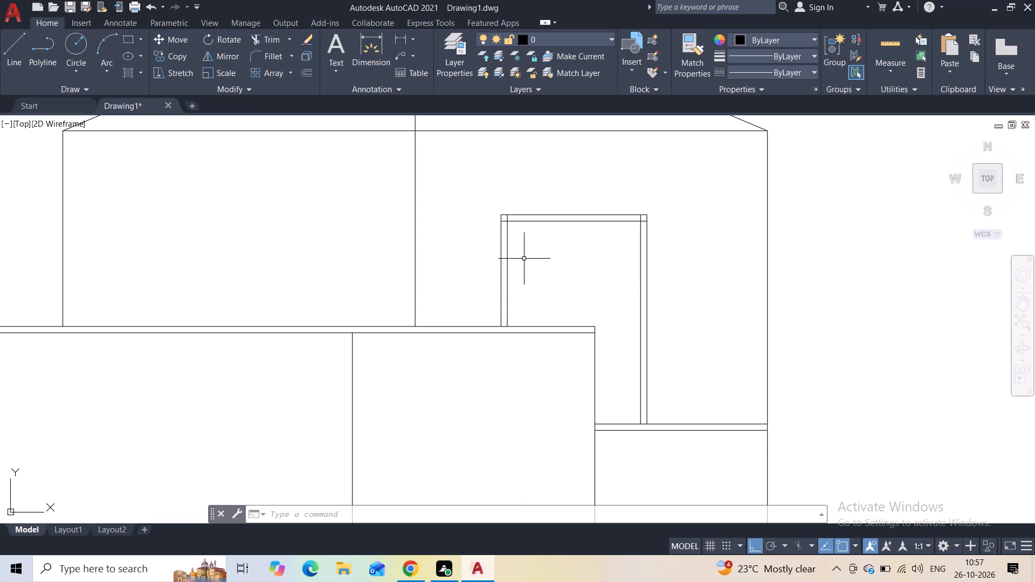
Trim the overlapping ends of the offset lines at both upper corners of the outline to form a clean frame.
scroll(510, 226, "up", 3)
middle_click_drag(509, 220, 449, 324)
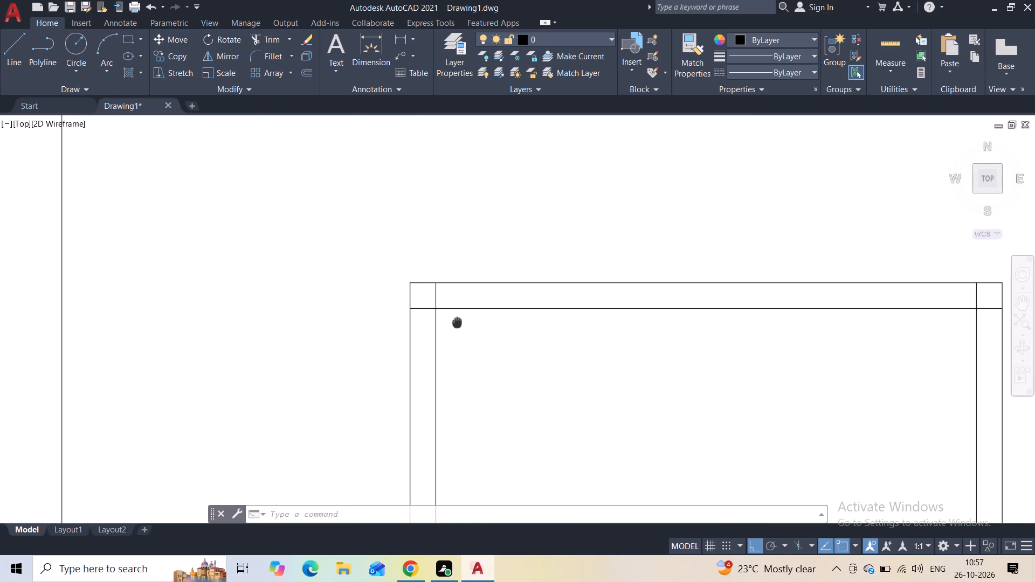
middle_click_drag(449, 324, 440, 324)
left_click(268, 42)
scroll(392, 308, "up", 2)
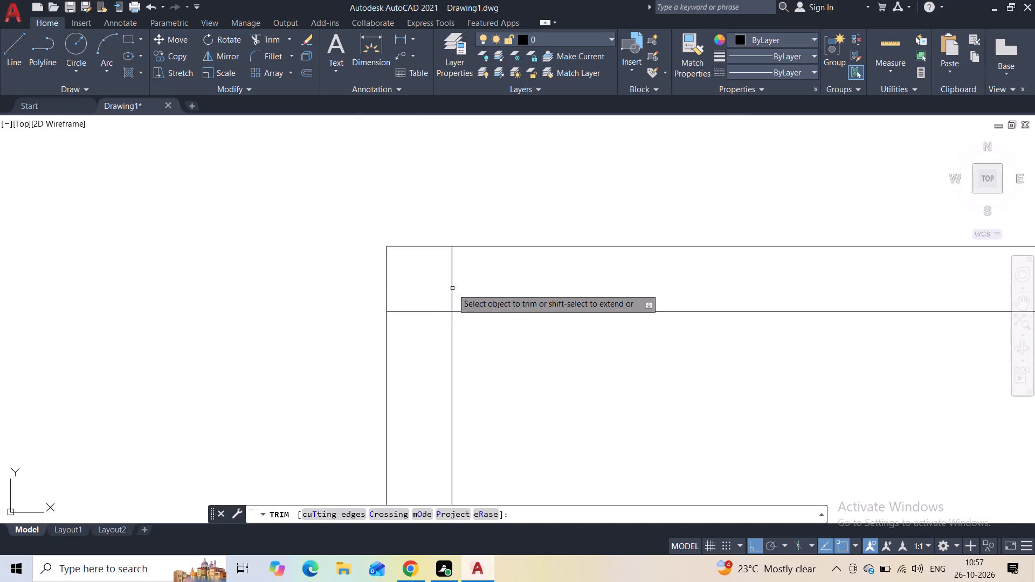
left_click_drag(460, 283, 426, 348)
scroll(438, 341, "down", 3)
middle_click_drag(560, 431, 538, 419)
middle_click_drag(533, 411, 388, 404)
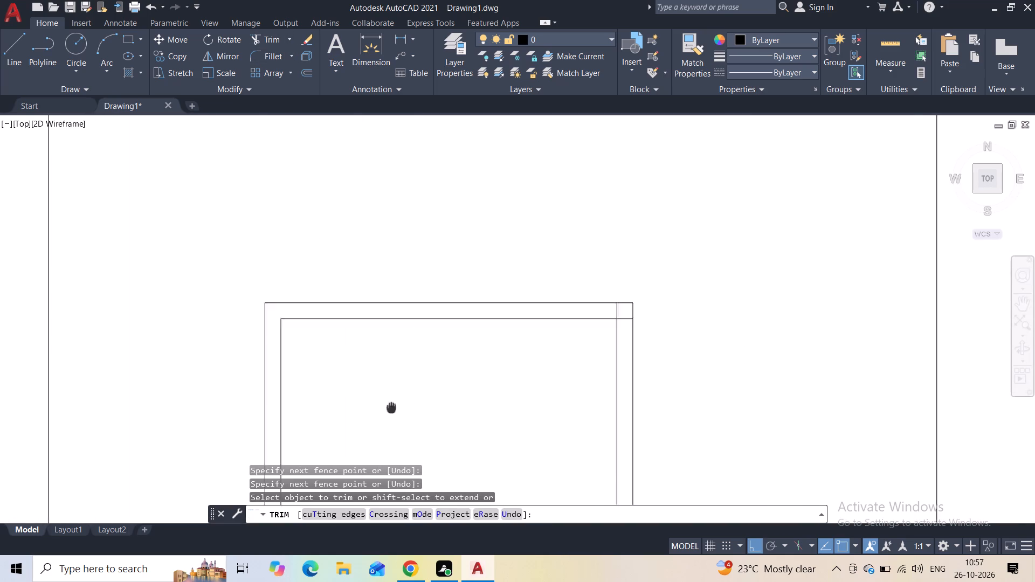
middle_click_drag(388, 404, 380, 403)
scroll(618, 328, "up", 3)
left_click_drag(540, 269, 593, 365)
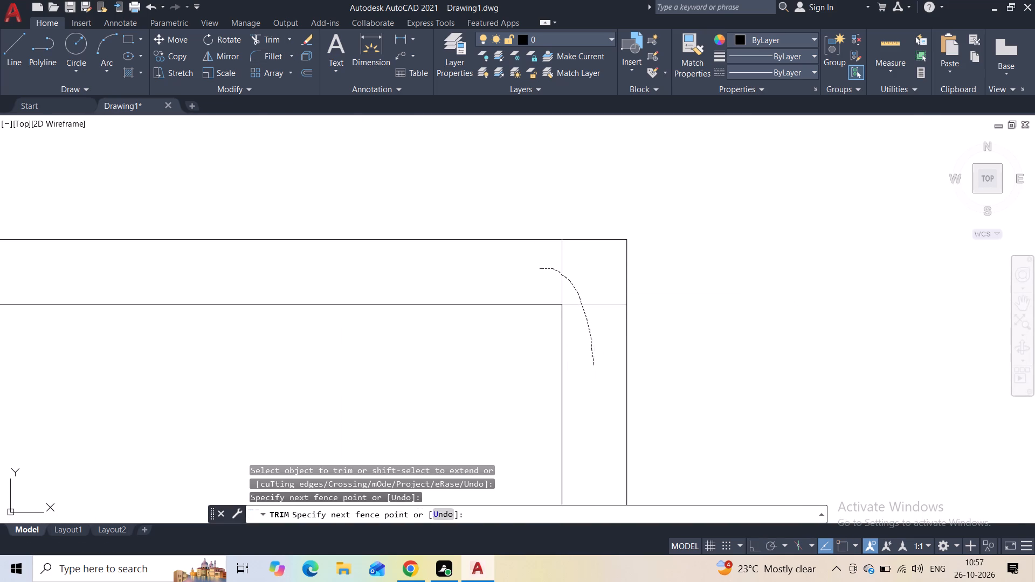
scroll(593, 365, "down", 5)
middle_click_drag(537, 411, 535, 271)
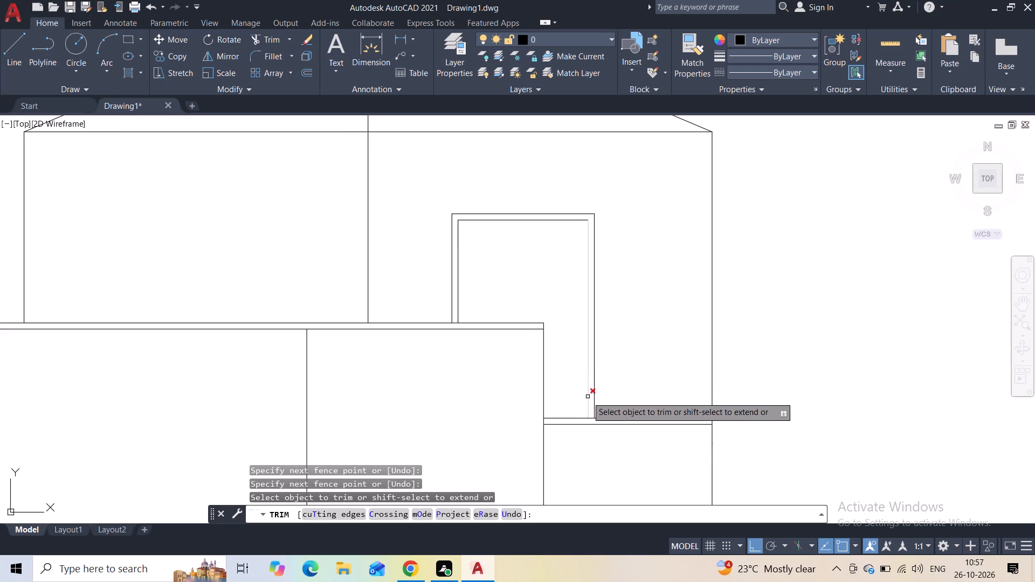
scroll(587, 397, "down", 2)
key("Escape")
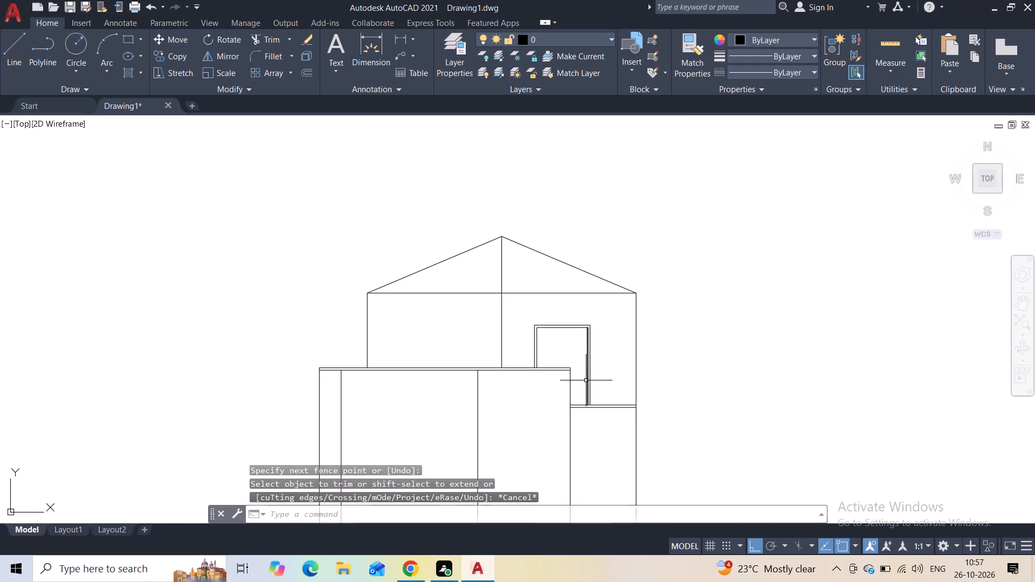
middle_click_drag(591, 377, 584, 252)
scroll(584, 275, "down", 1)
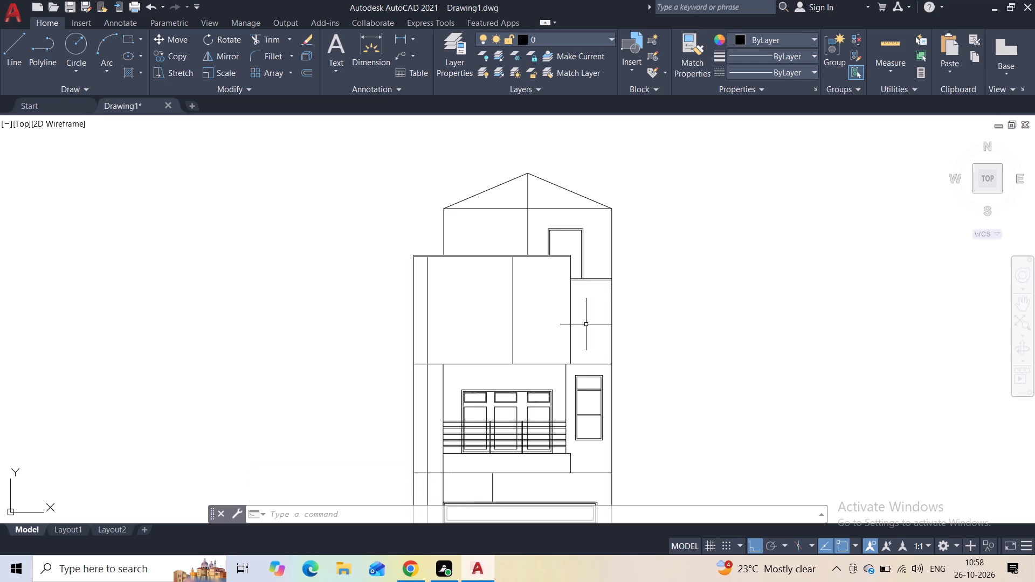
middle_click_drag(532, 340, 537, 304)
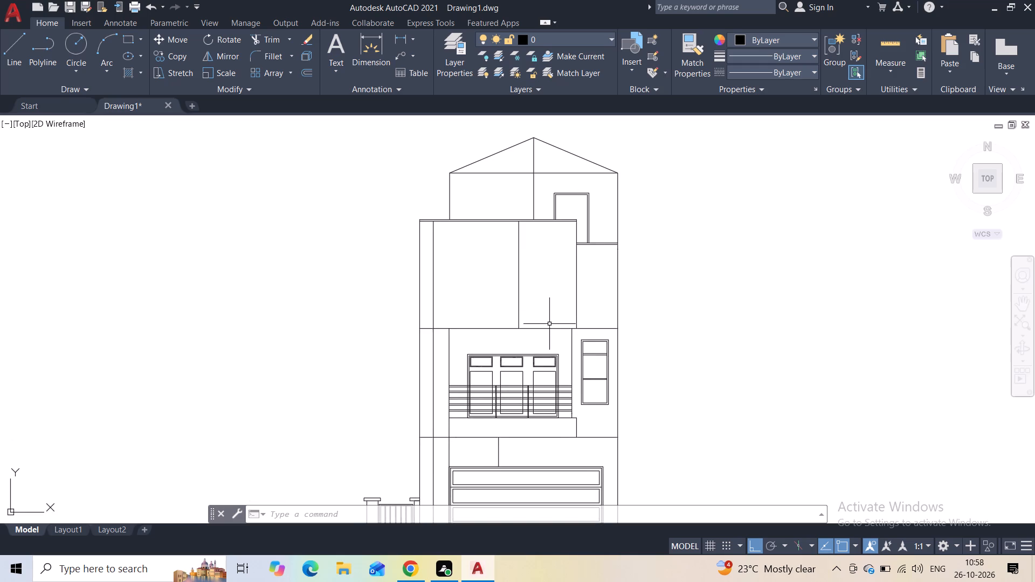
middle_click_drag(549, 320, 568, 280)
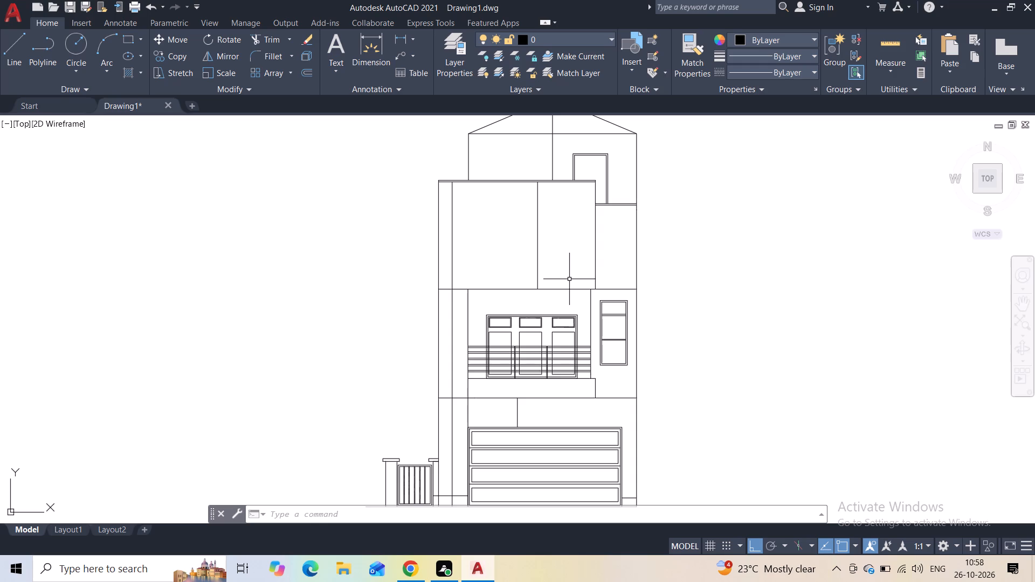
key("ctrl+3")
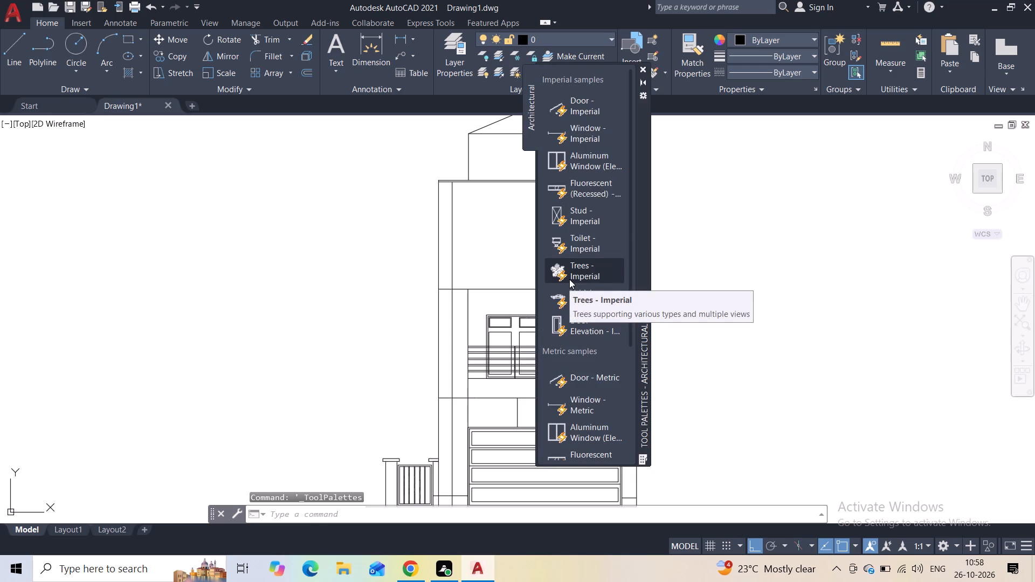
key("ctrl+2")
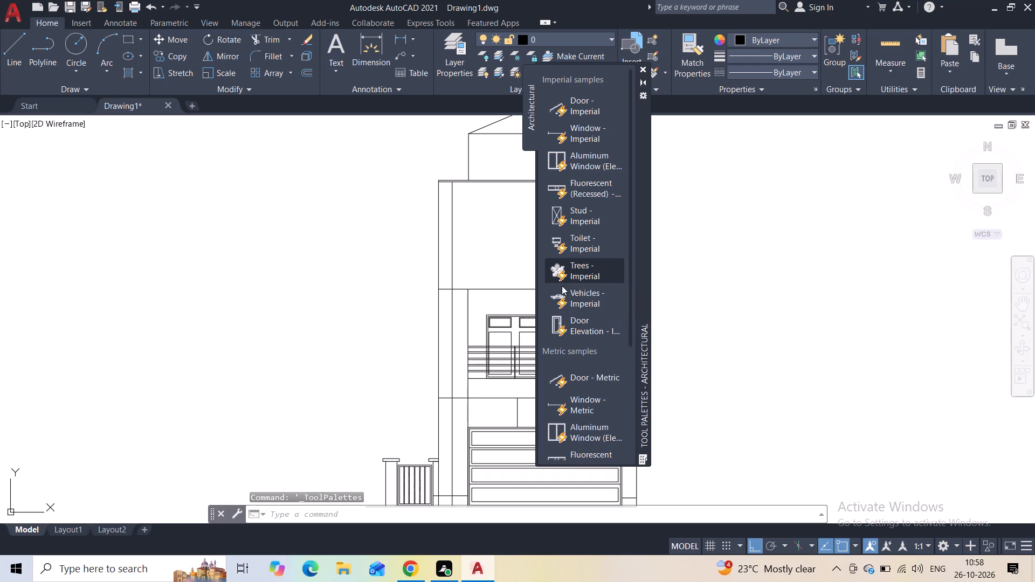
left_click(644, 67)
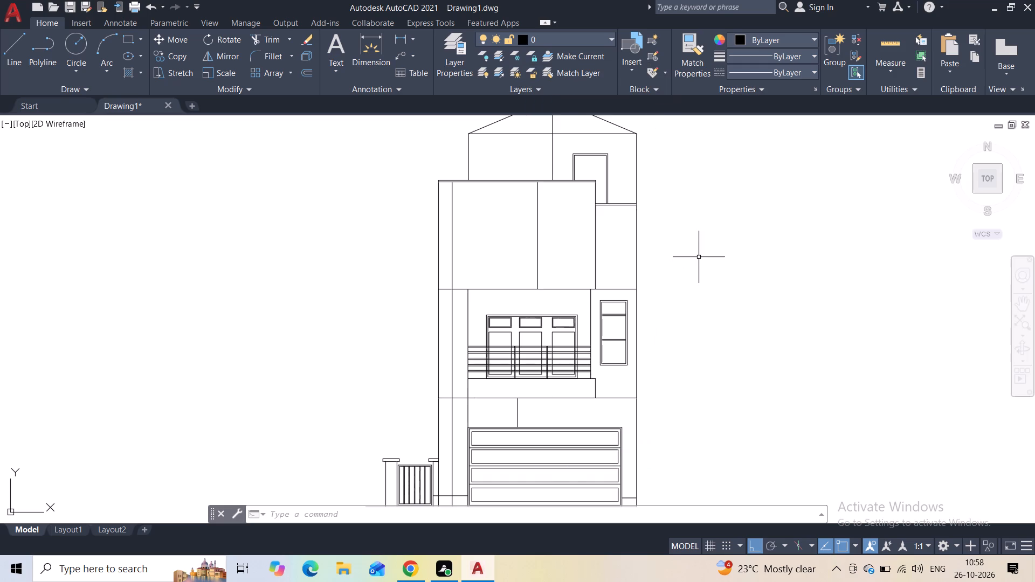
Open DesignCenter and look through the C drive folder tree for sample drawings with ready-made blocks.
key("ctrl+2")
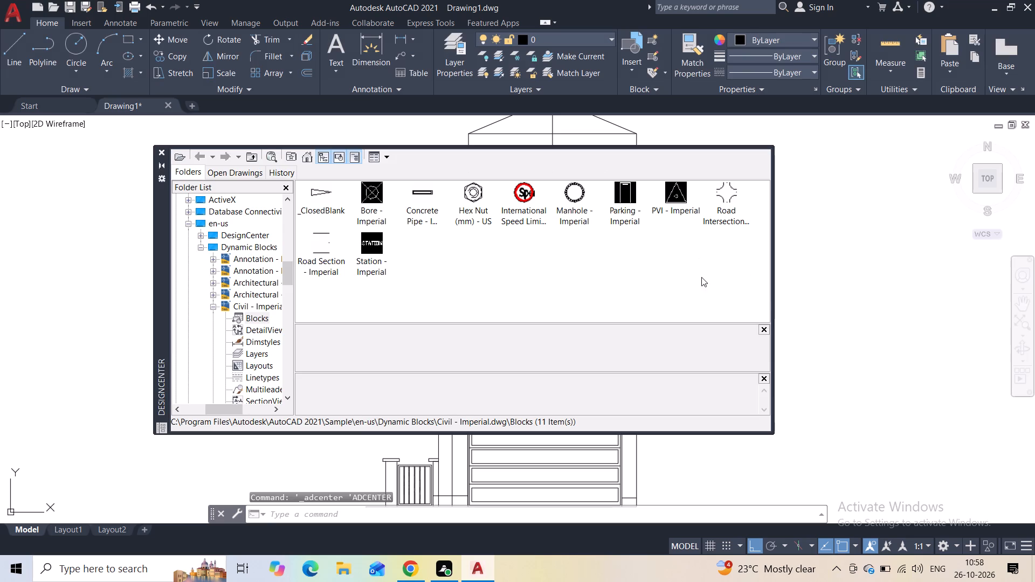
scroll(263, 318, "up", 1)
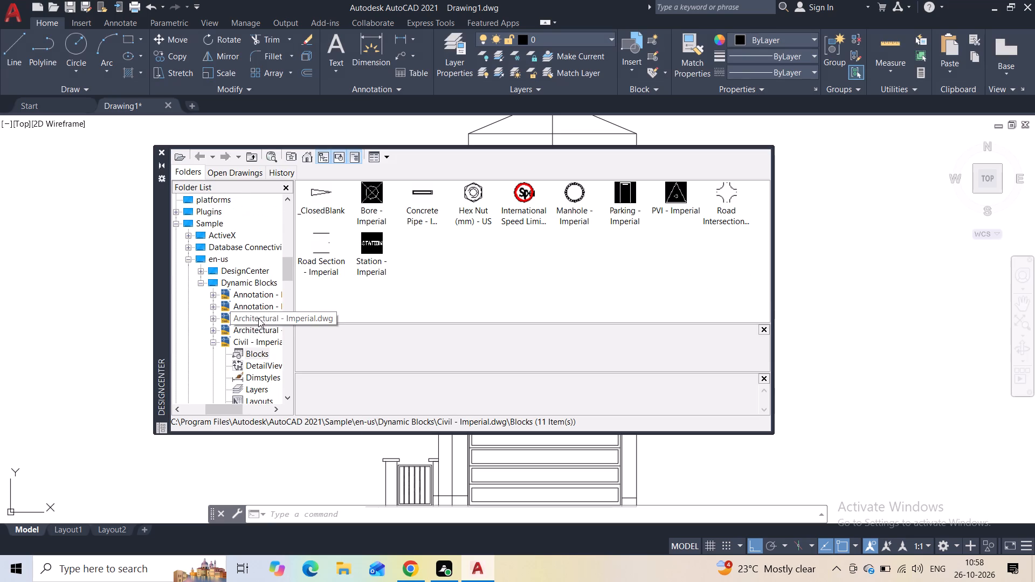
scroll(258, 318, "up", 12)
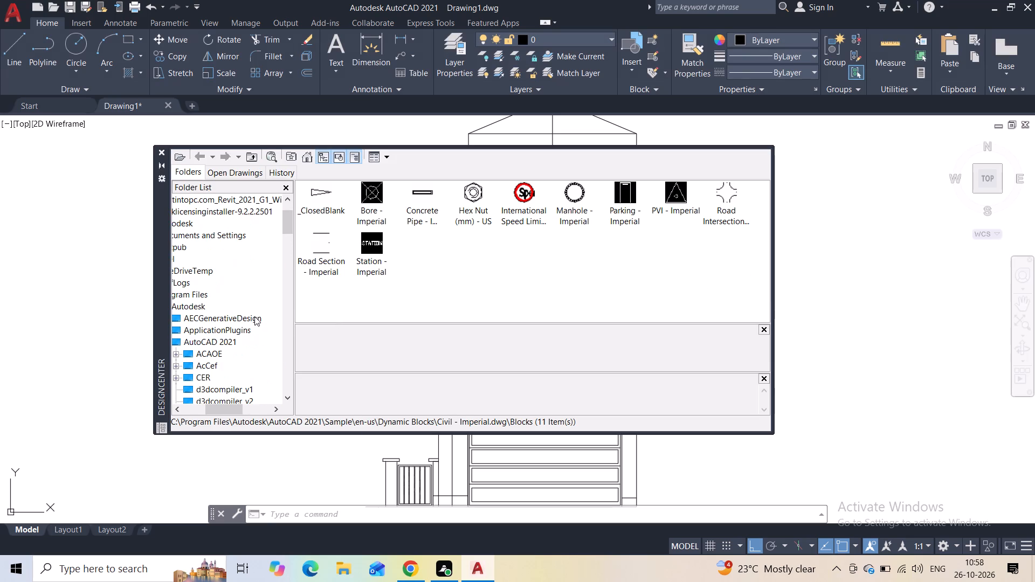
scroll(260, 368, "up", 1)
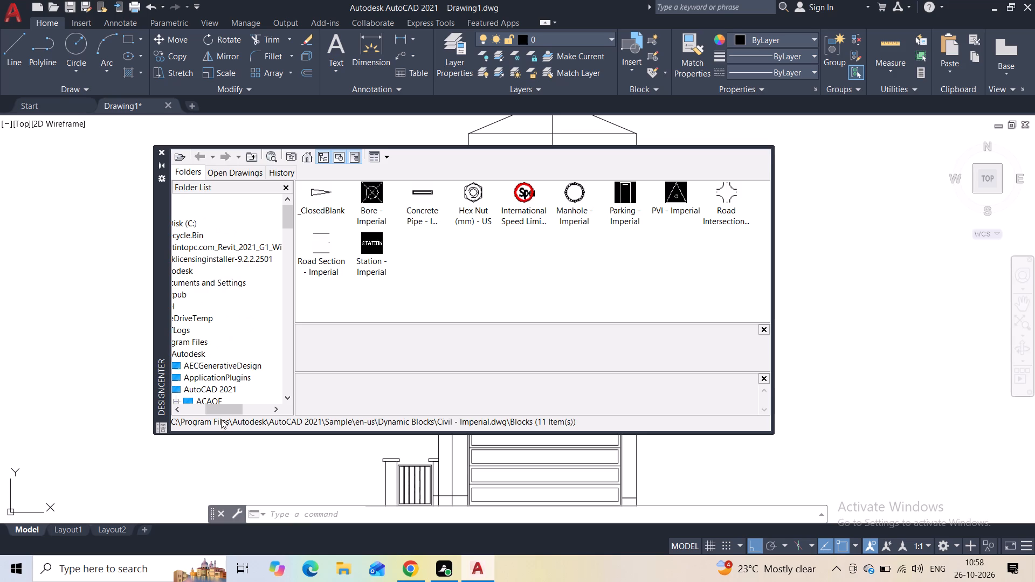
left_click_drag(218, 412, 188, 413)
scroll(216, 353, "up", 5)
scroll(218, 353, "down", 4)
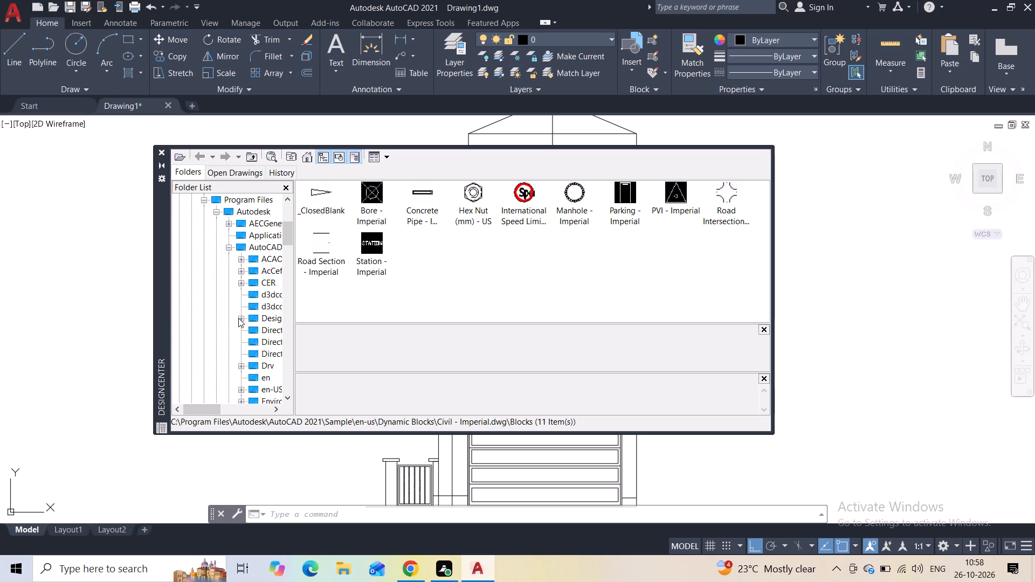
scroll(266, 293, "down", 7)
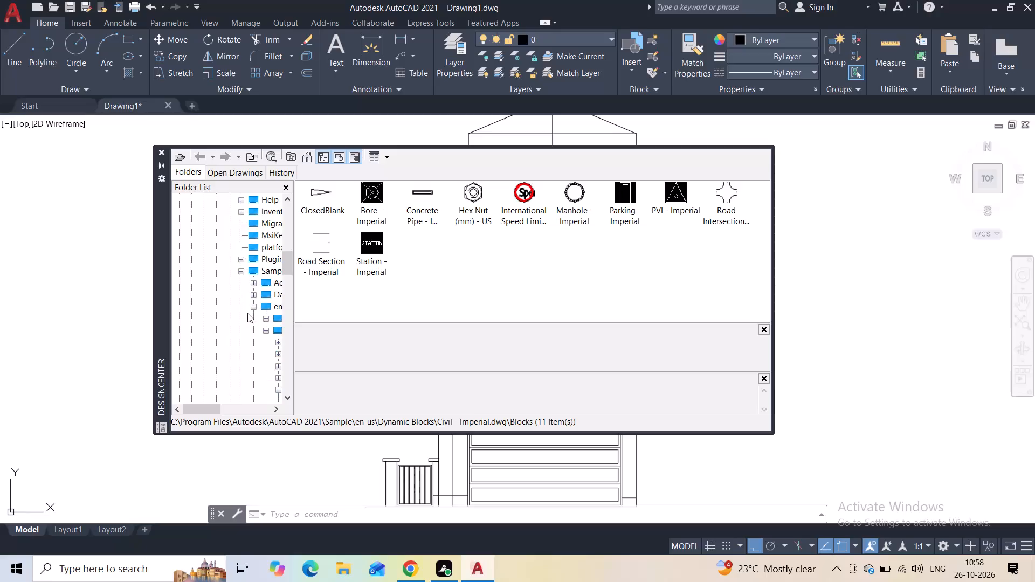
scroll(247, 314, "down", 11)
scroll(247, 359, "down", 2)
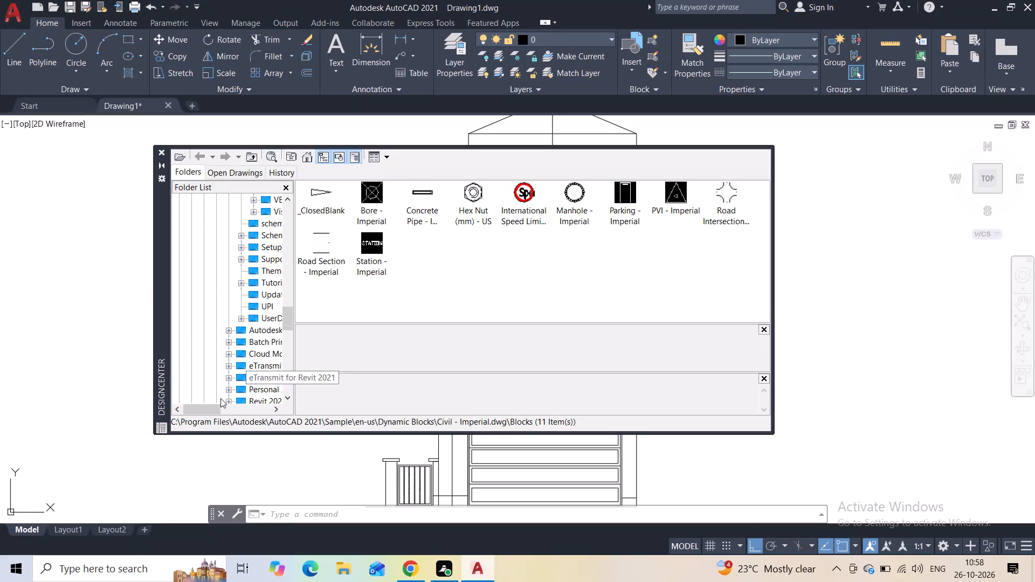
scroll(198, 420, "down", 3)
scroll(211, 378, "down", 7)
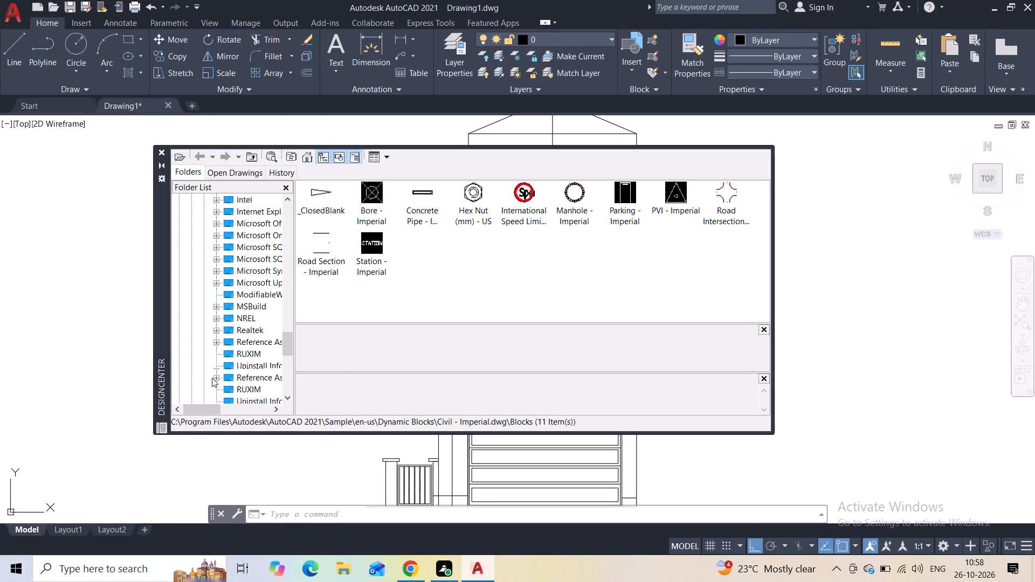
scroll(212, 378, "down", 18)
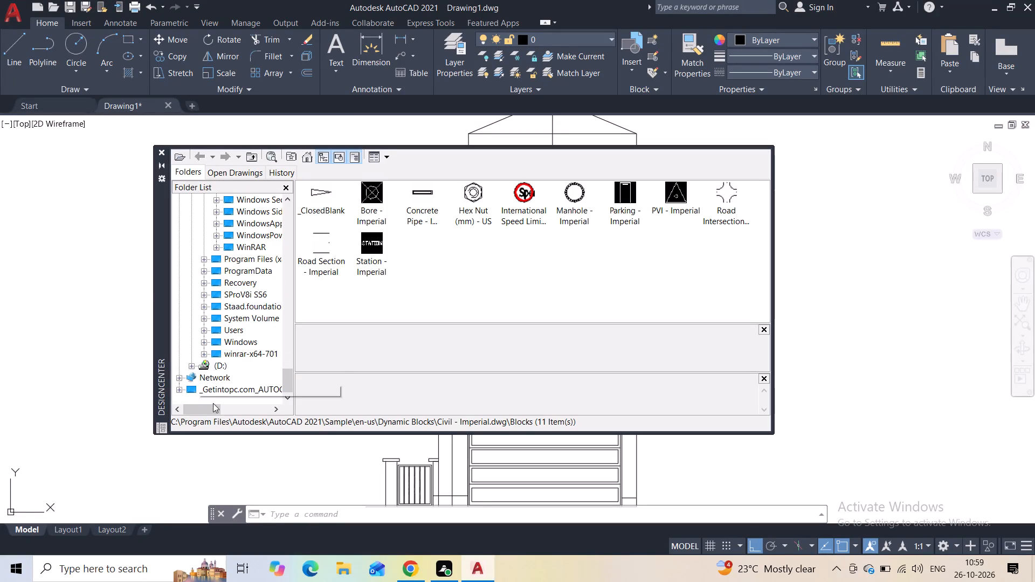
left_click_drag(213, 408, 222, 413)
scroll(226, 354, "down", 6)
scroll(226, 354, "up", 3)
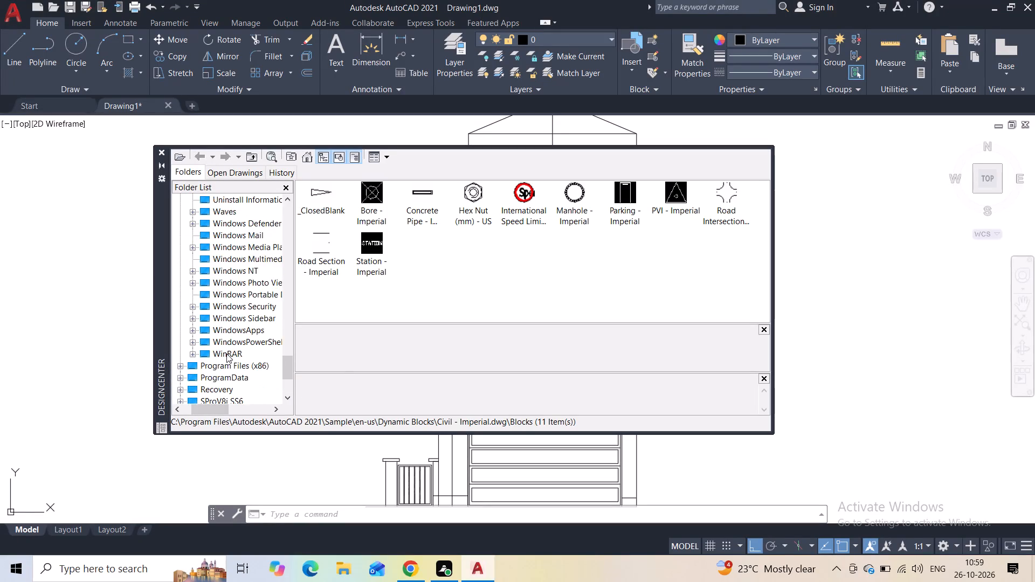
scroll(226, 354, "up", 17)
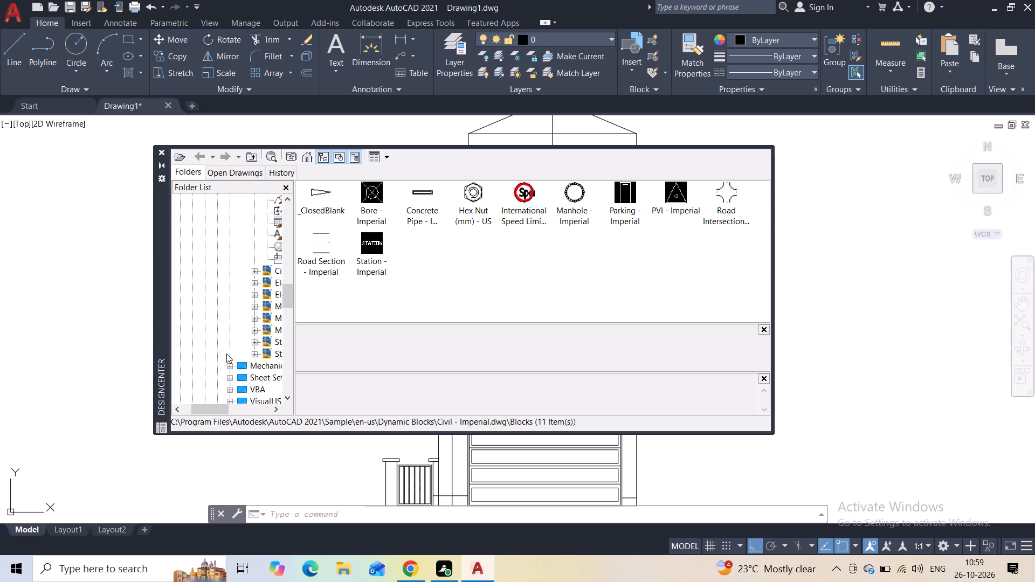
left_click_drag(215, 408, 234, 414)
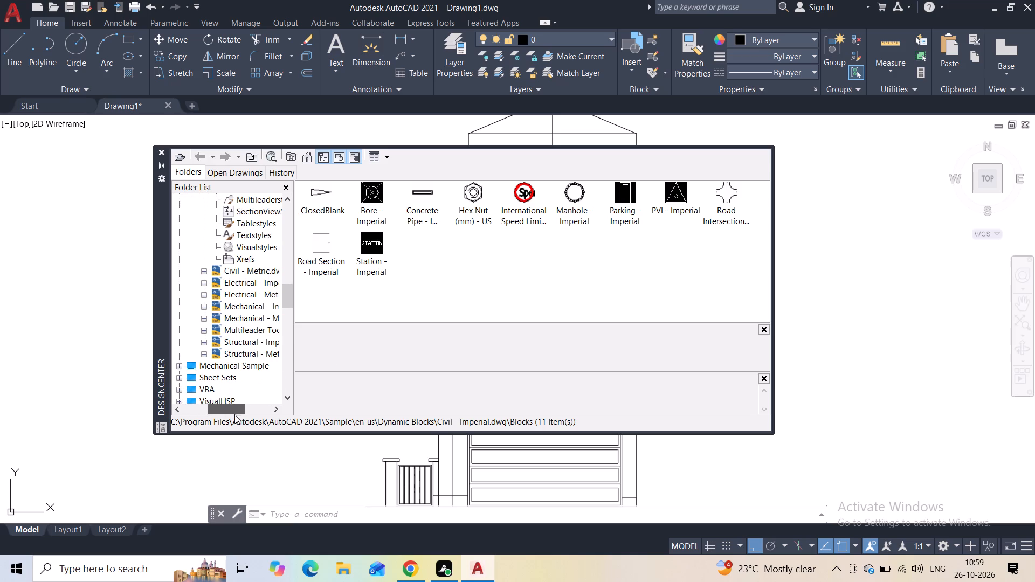
left_click_drag(234, 414, 238, 415)
scroll(232, 356, "up", 5)
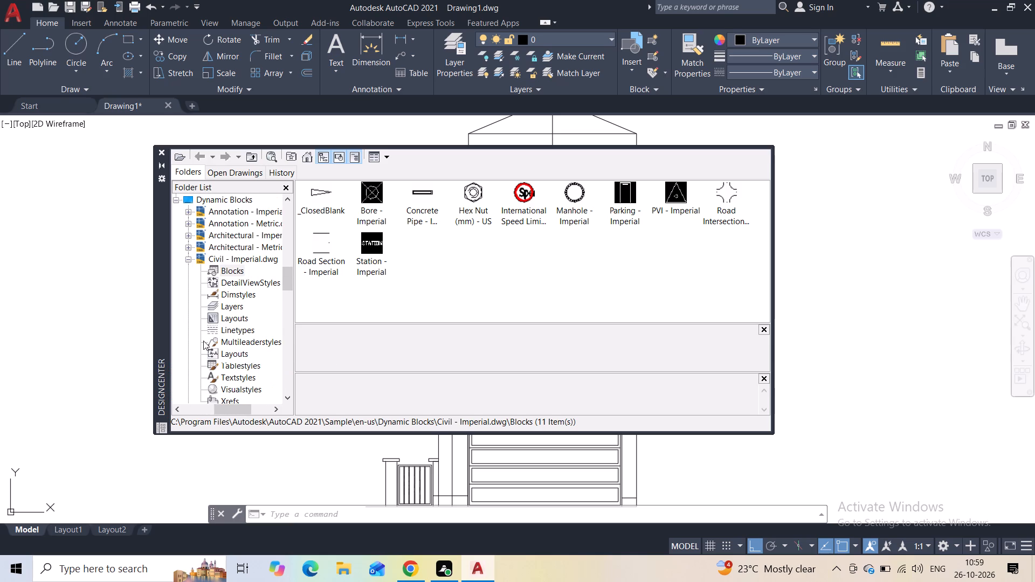
scroll(202, 326, "up", 2)
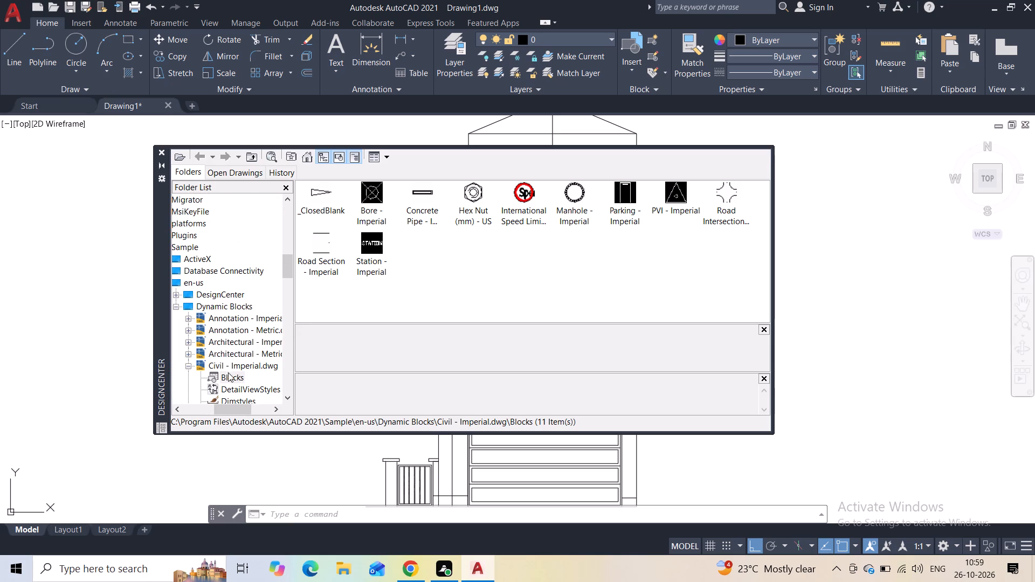
left_click_drag(230, 410, 222, 412)
scroll(214, 347, "up", 6)
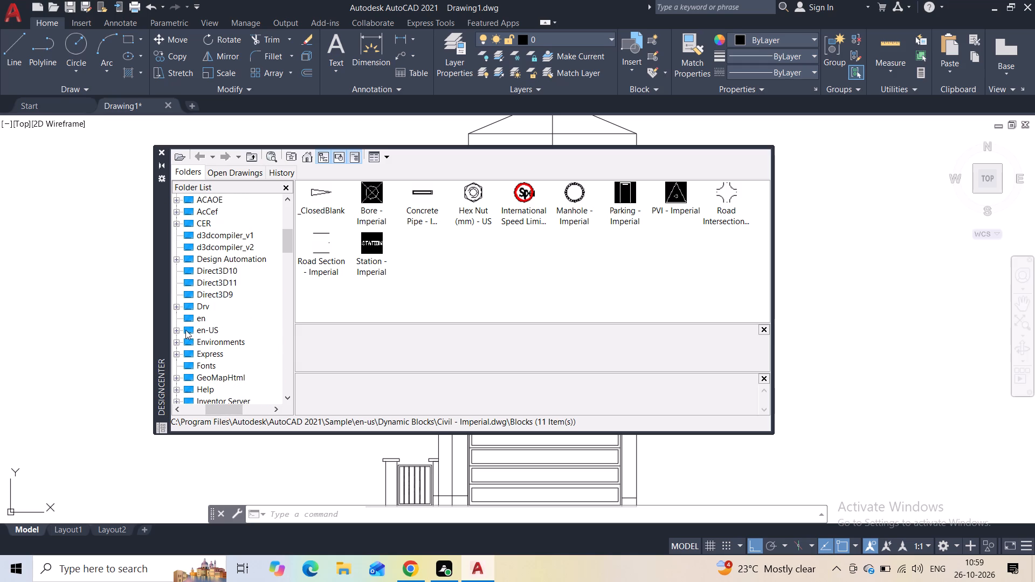
Expand the AutoCAD 2021 en-US folder and look through the tree down to the Sample folder's en-us contents.
left_click(176, 331)
scroll(217, 334, "up", 12)
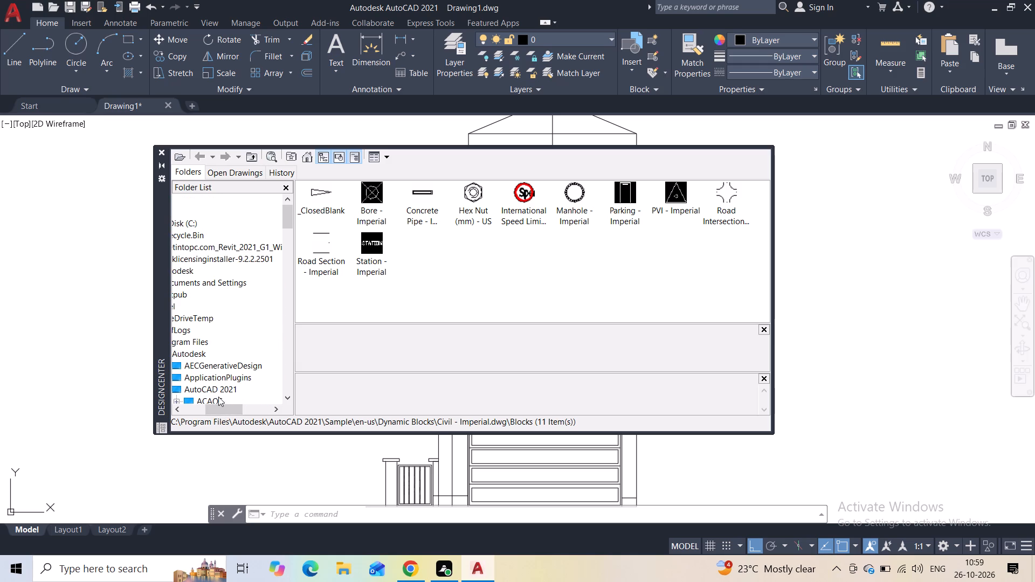
left_click_drag(216, 405, 193, 408)
scroll(205, 331, "down", 3)
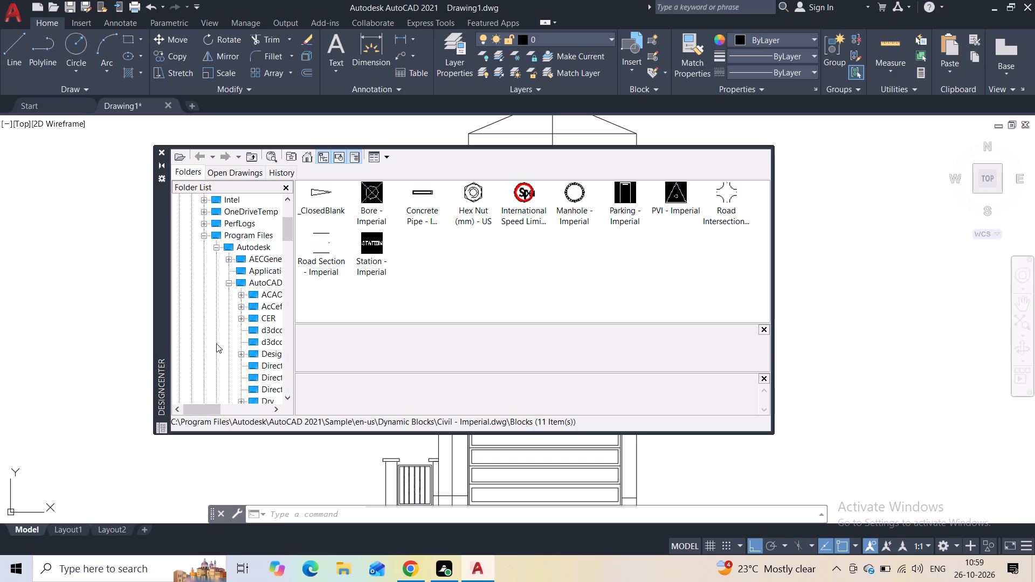
scroll(216, 343, "down", 3)
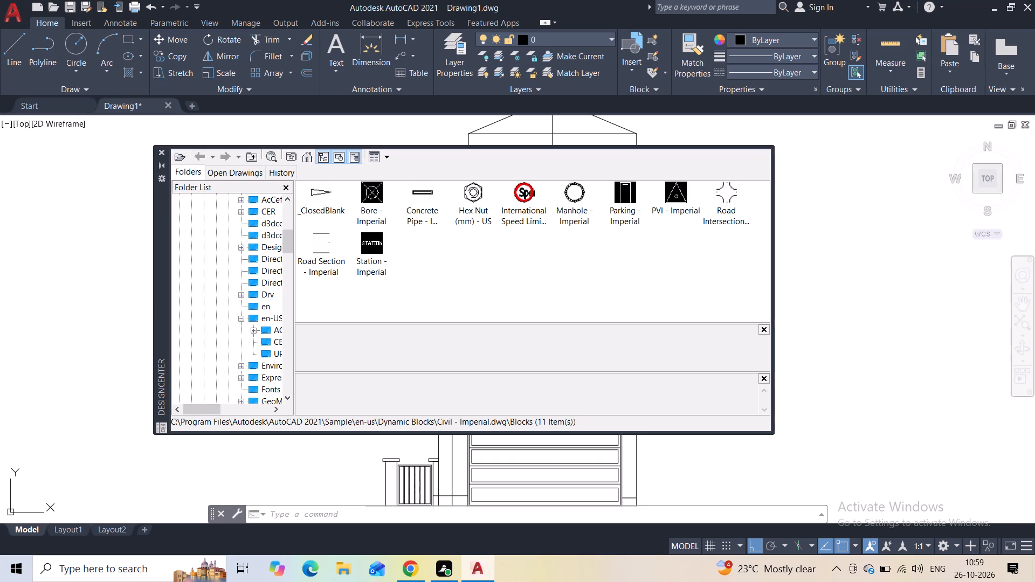
scroll(146, 272, "down", 2)
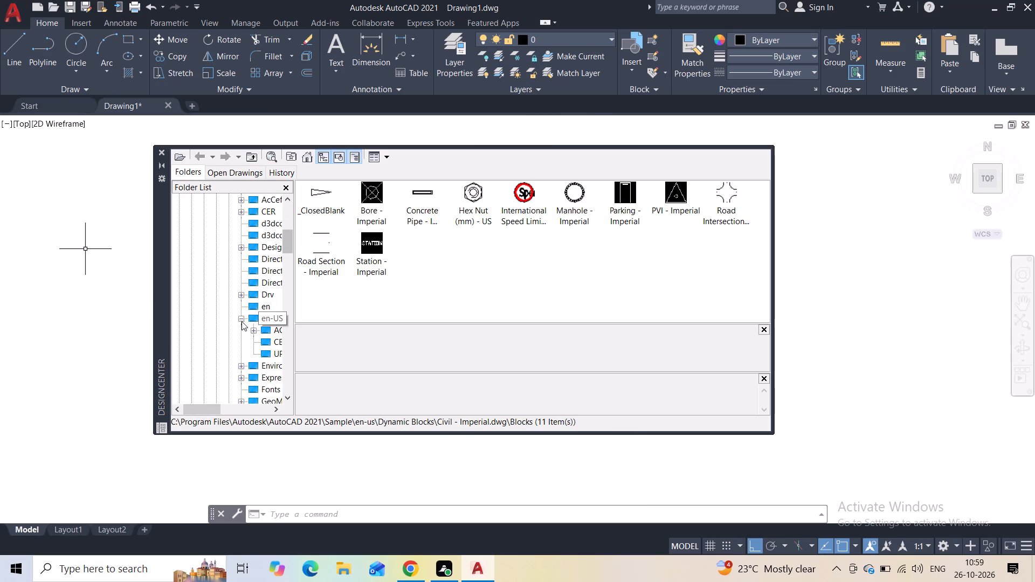
scroll(241, 321, "down", 3)
left_click_drag(209, 409, 231, 413)
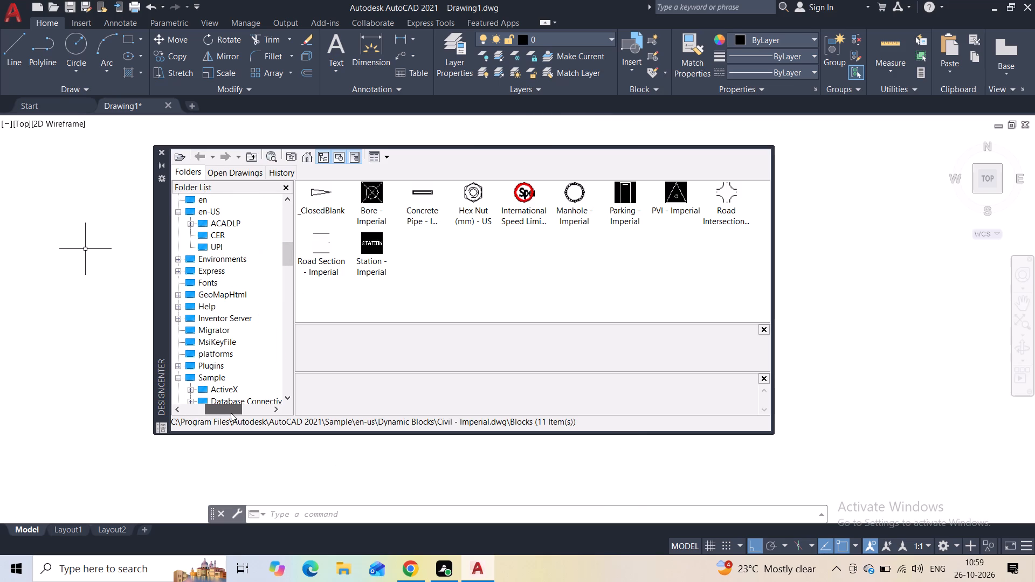
left_click_drag(231, 413, 227, 413)
scroll(236, 368, "down", 2)
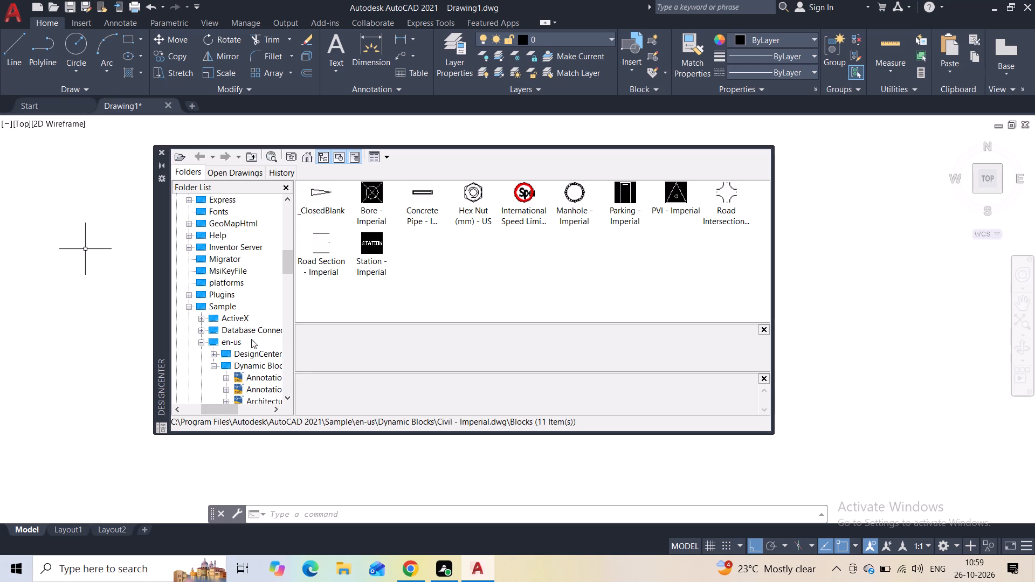
scroll(267, 351, "down", 1)
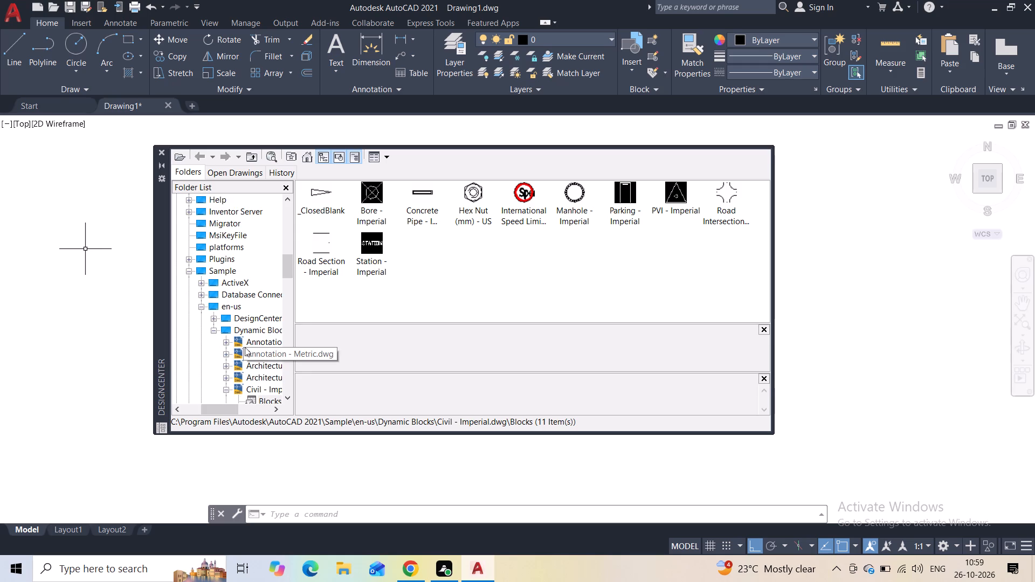
Expand the sample DesignCenter folder and display the blocks of the Home - Space Planner drawing.
left_click(215, 319)
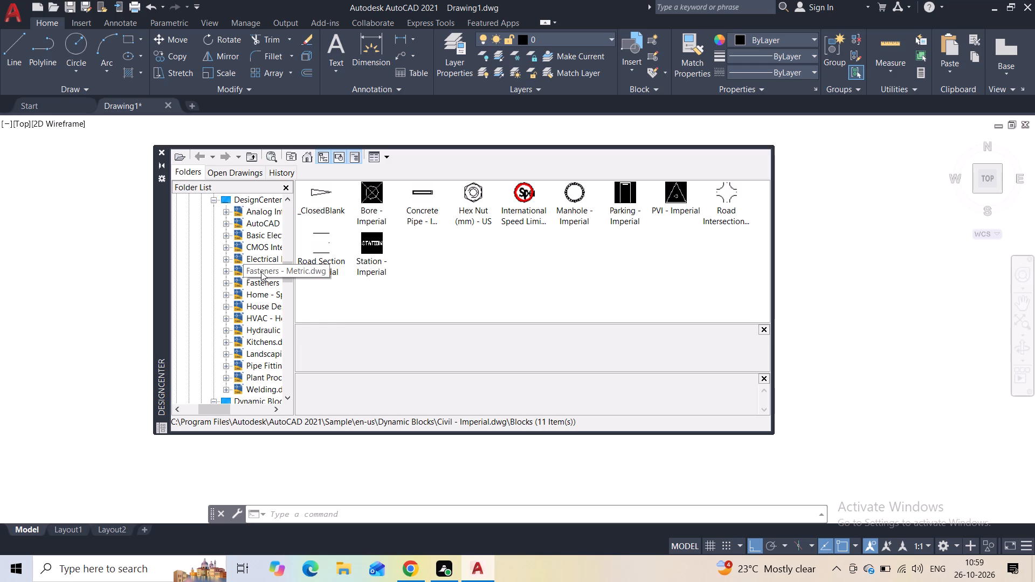
left_click(229, 294)
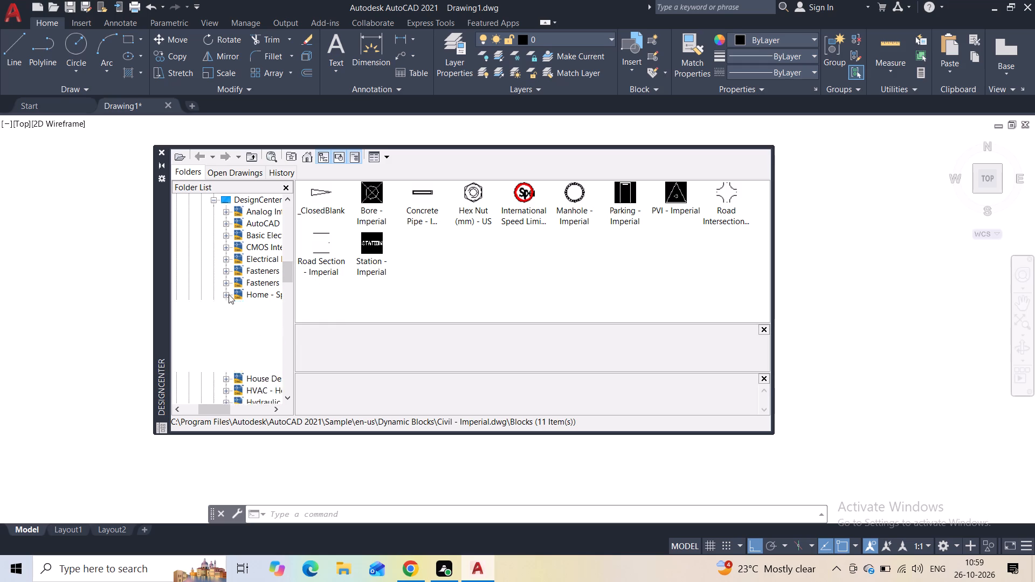
double_click(251, 259)
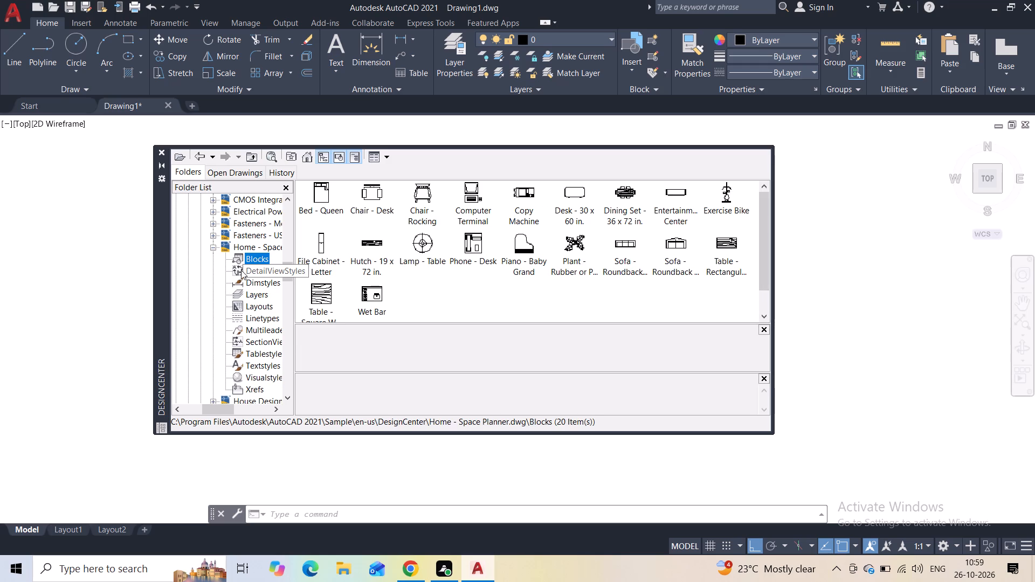
Display the blocks of the House Designer drawing.
scroll(263, 317, "down", 1)
left_click(216, 368)
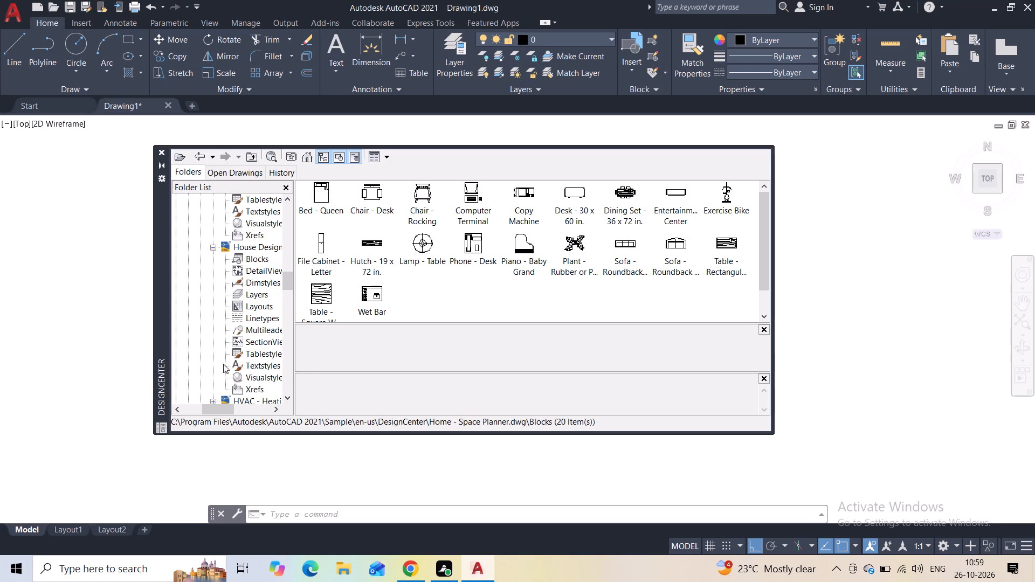
double_click(249, 262)
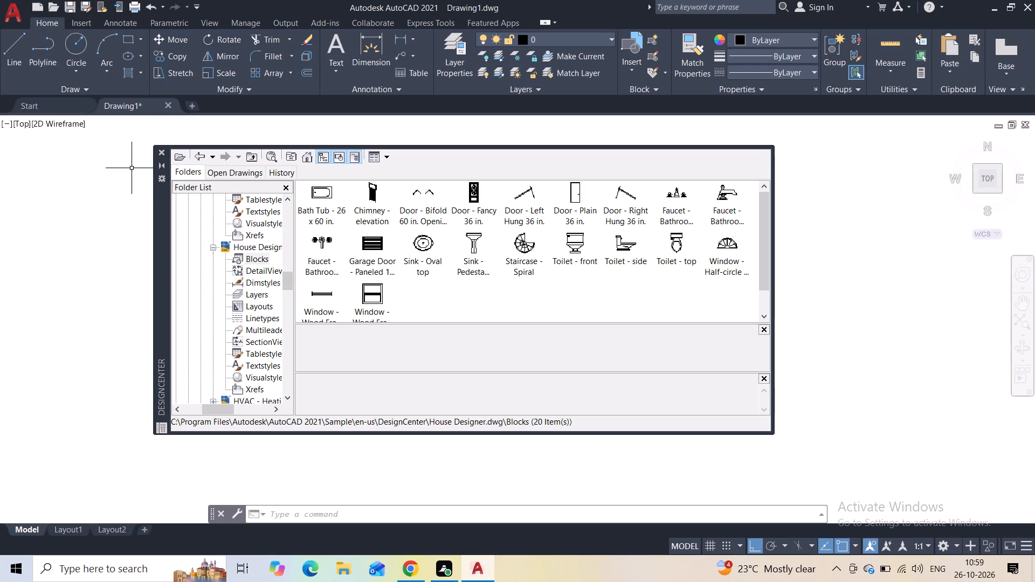
Open the tool palettes and insert the Trees - Imperial sample block in empty drawing space.
key("ctrl+3")
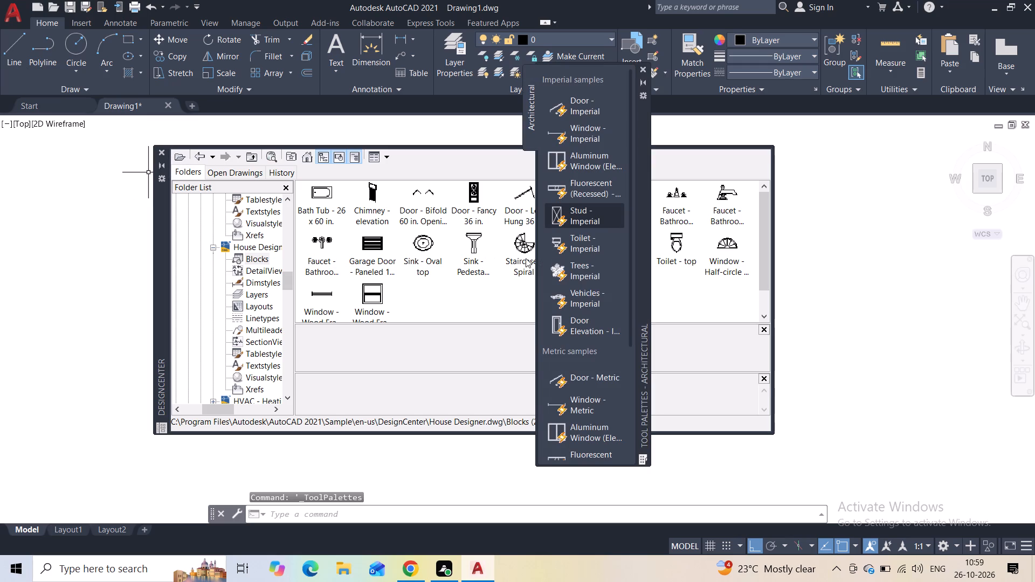
left_click_drag(576, 275, 855, 287)
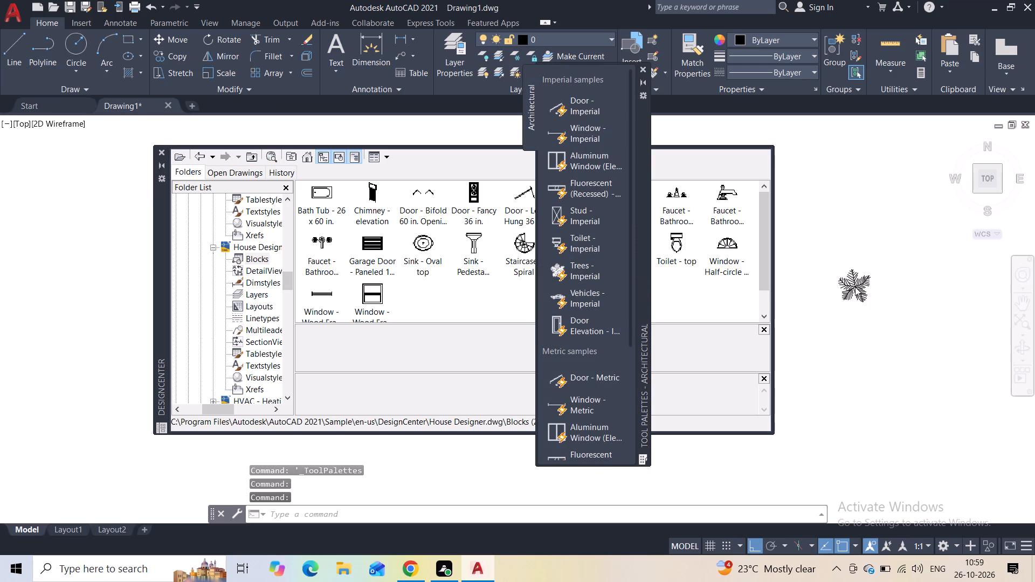
right_click(862, 284)
key("Escape")
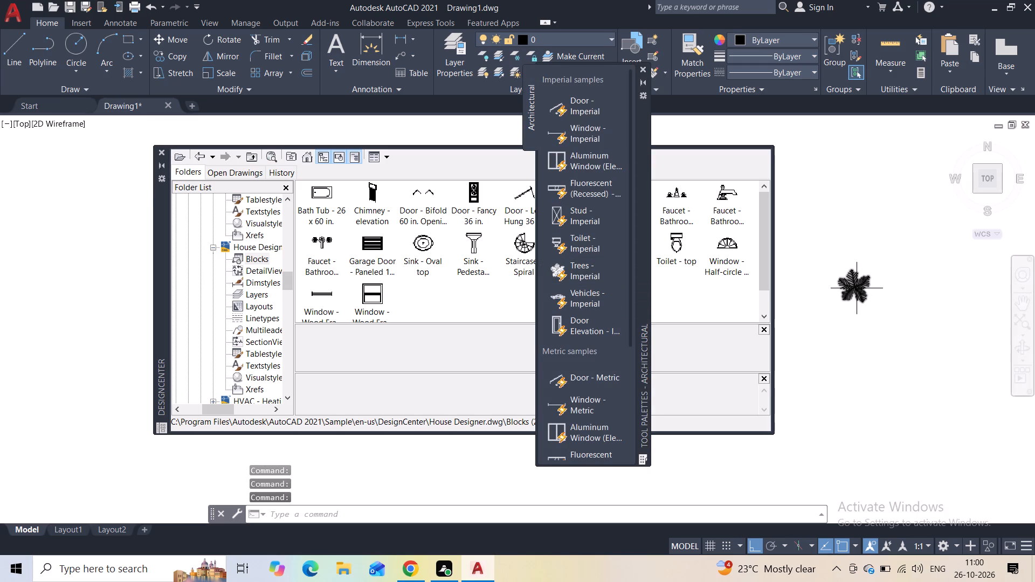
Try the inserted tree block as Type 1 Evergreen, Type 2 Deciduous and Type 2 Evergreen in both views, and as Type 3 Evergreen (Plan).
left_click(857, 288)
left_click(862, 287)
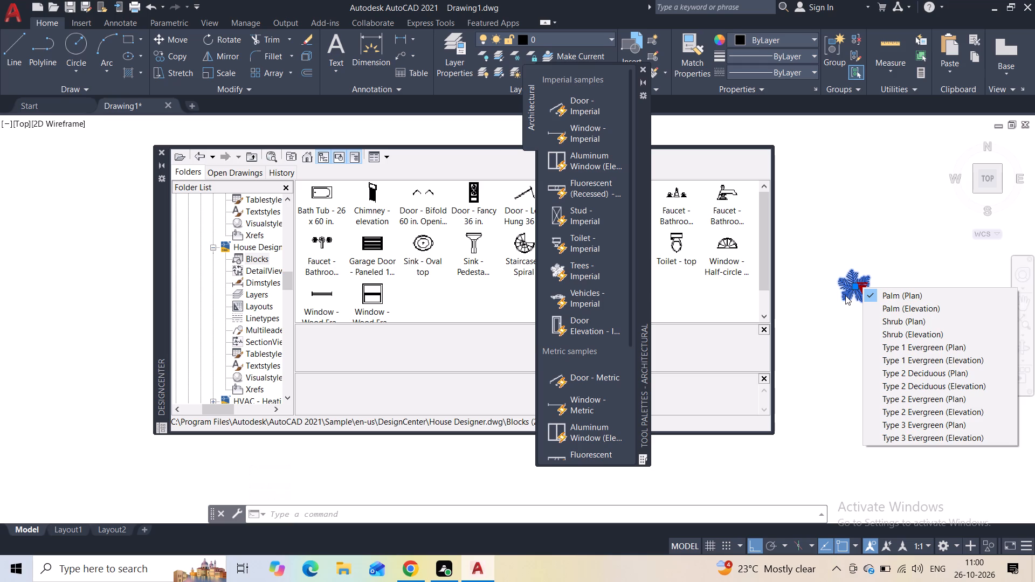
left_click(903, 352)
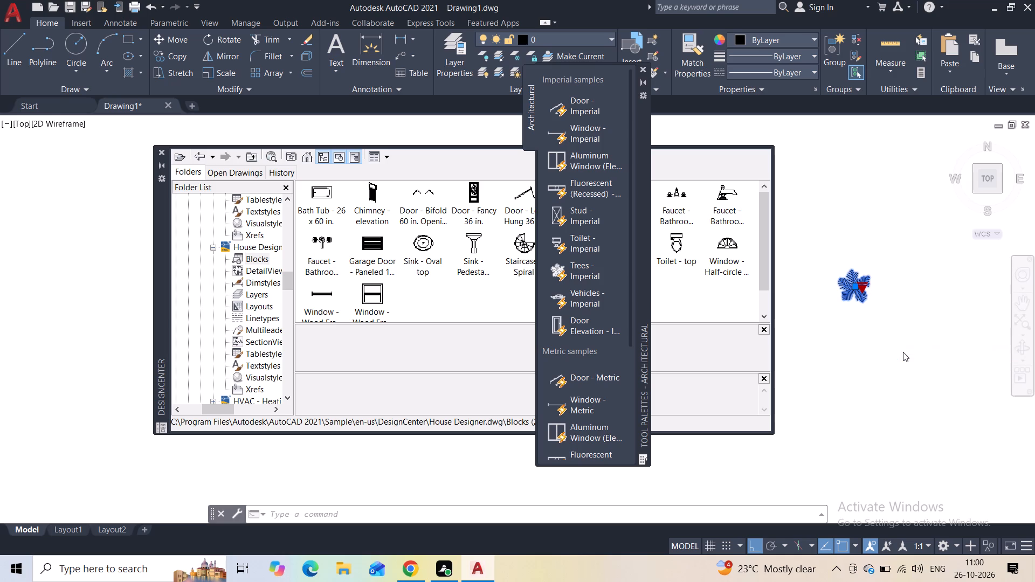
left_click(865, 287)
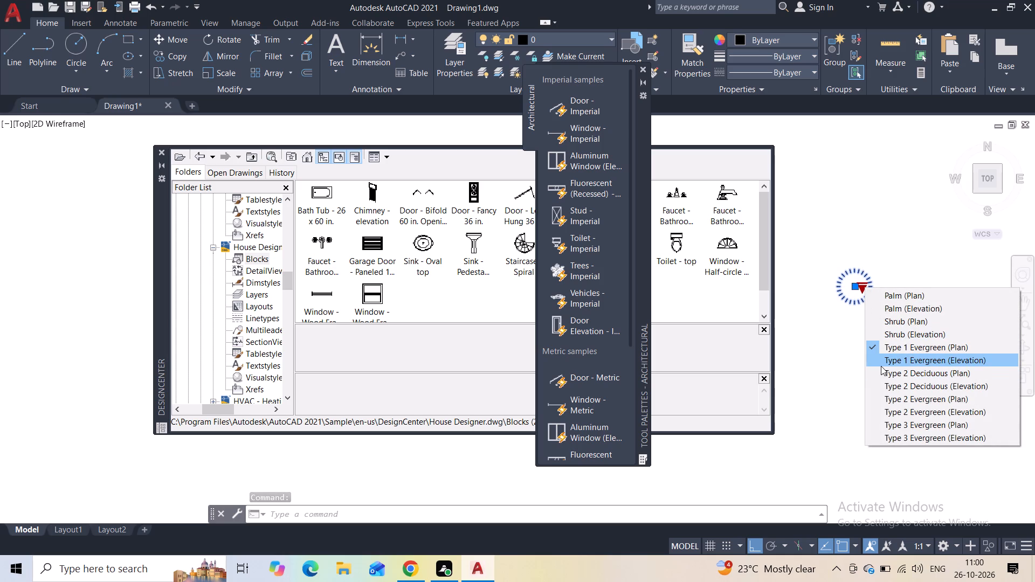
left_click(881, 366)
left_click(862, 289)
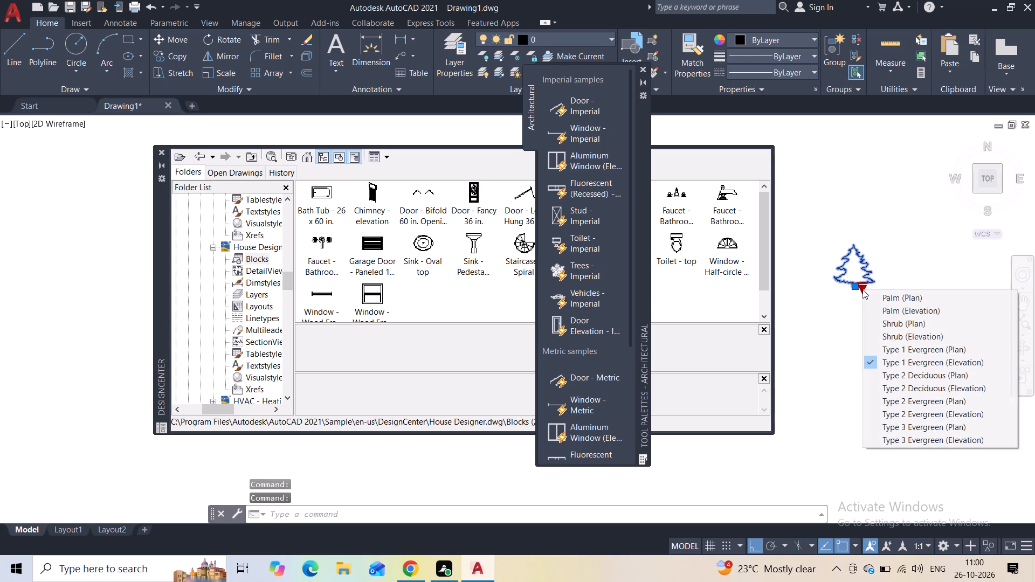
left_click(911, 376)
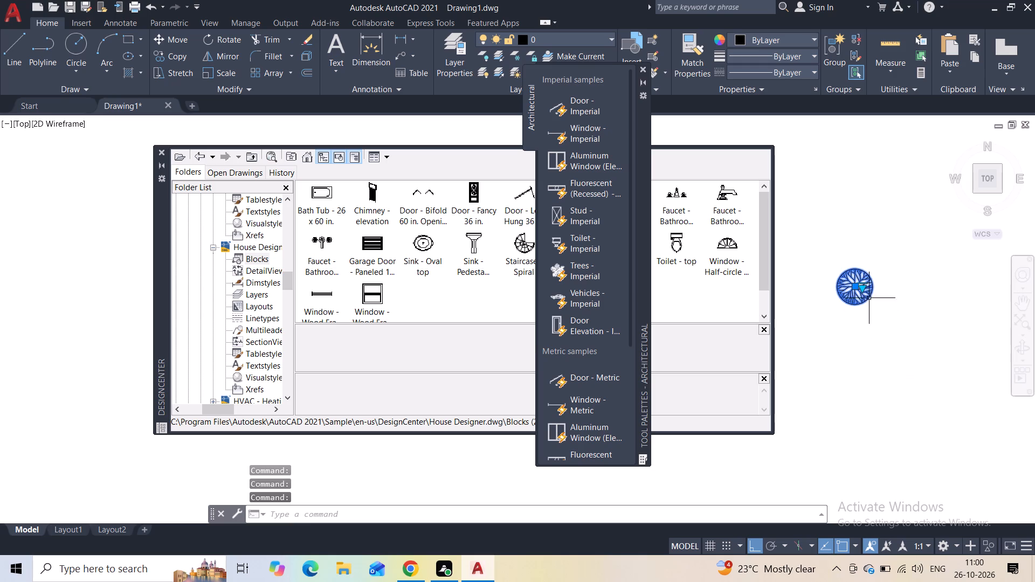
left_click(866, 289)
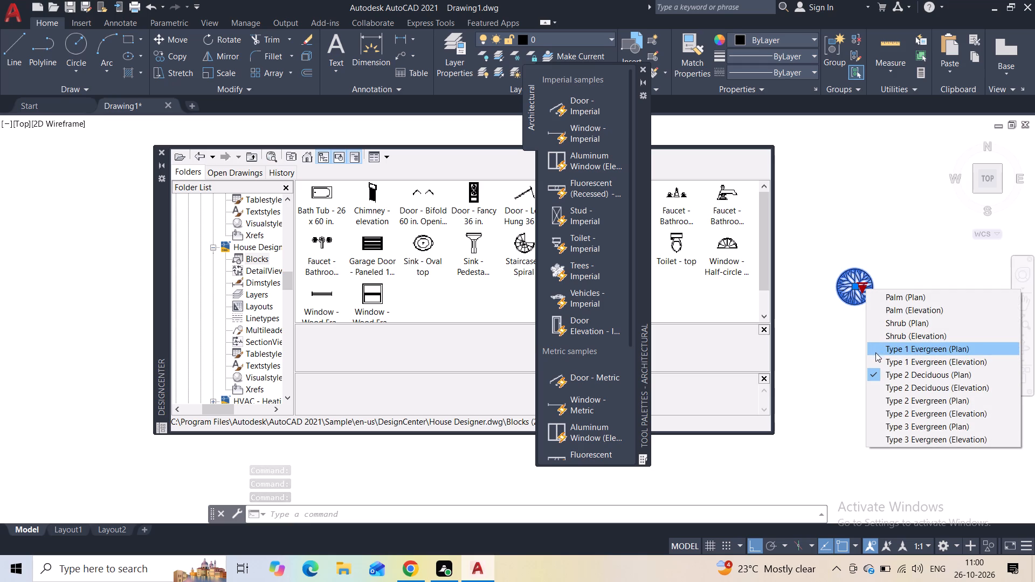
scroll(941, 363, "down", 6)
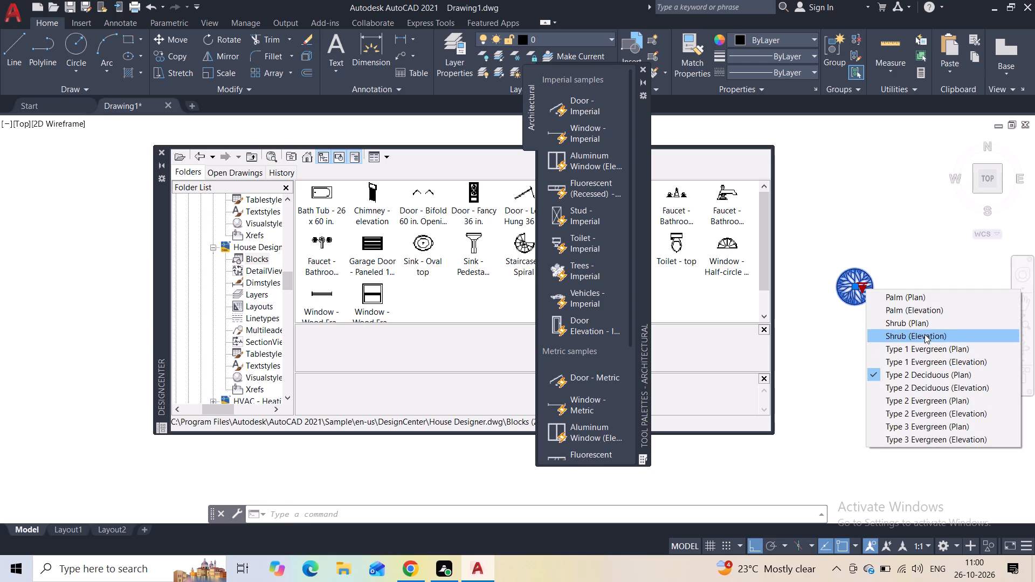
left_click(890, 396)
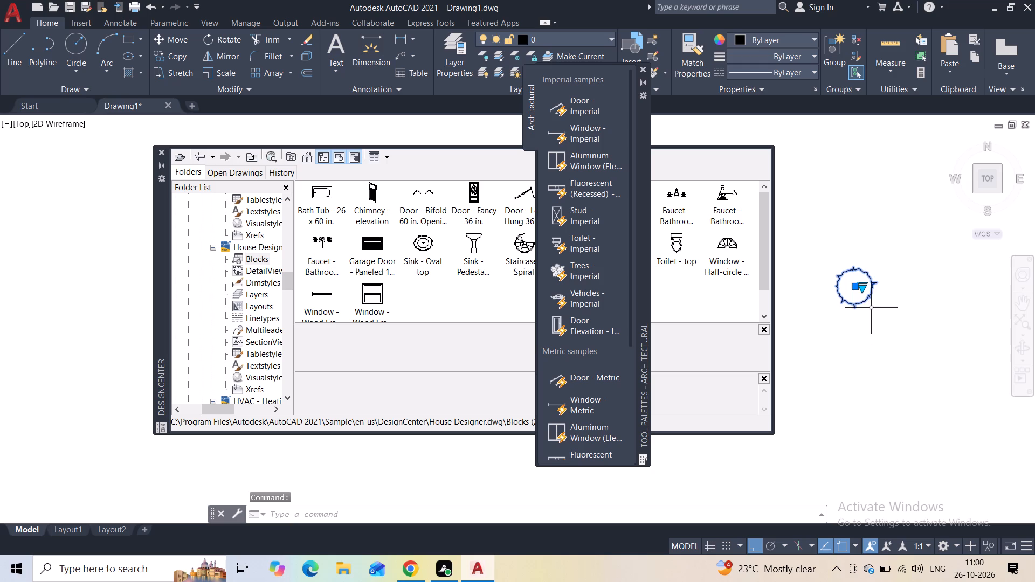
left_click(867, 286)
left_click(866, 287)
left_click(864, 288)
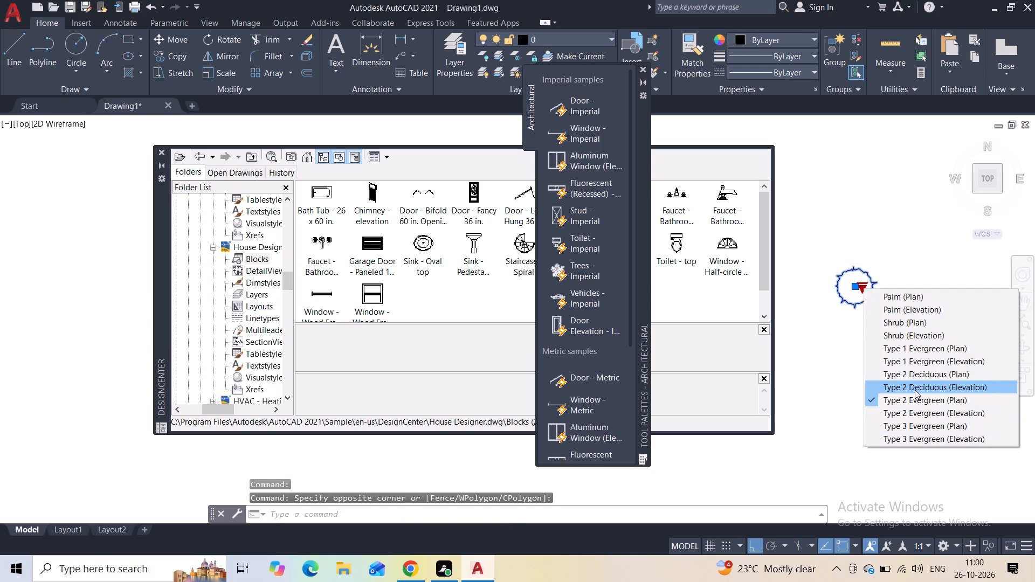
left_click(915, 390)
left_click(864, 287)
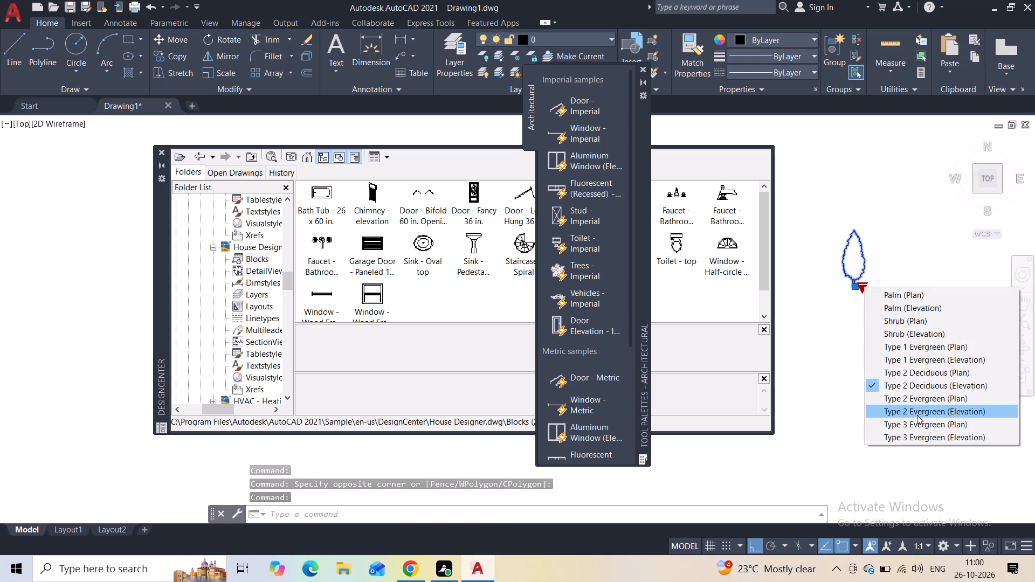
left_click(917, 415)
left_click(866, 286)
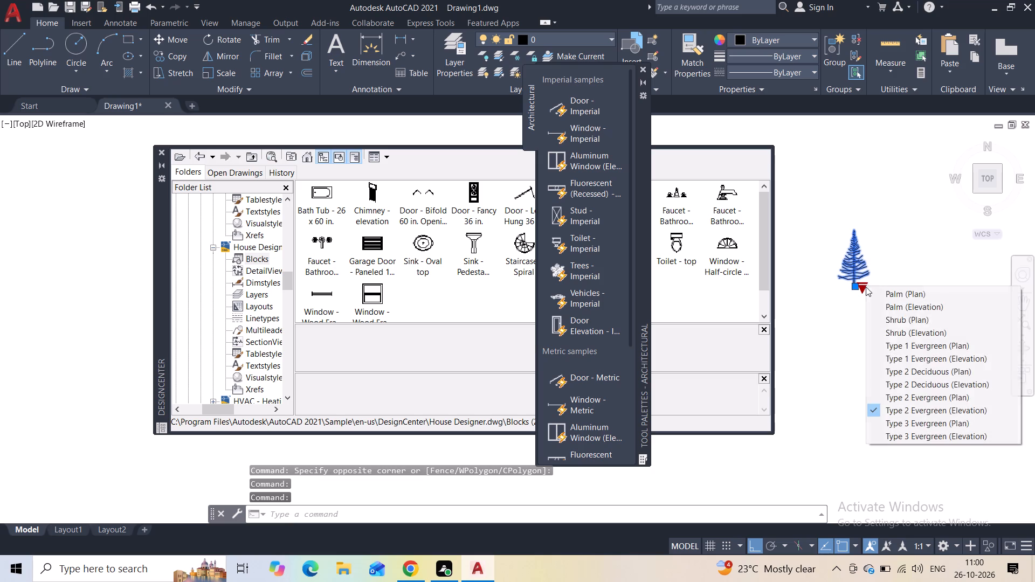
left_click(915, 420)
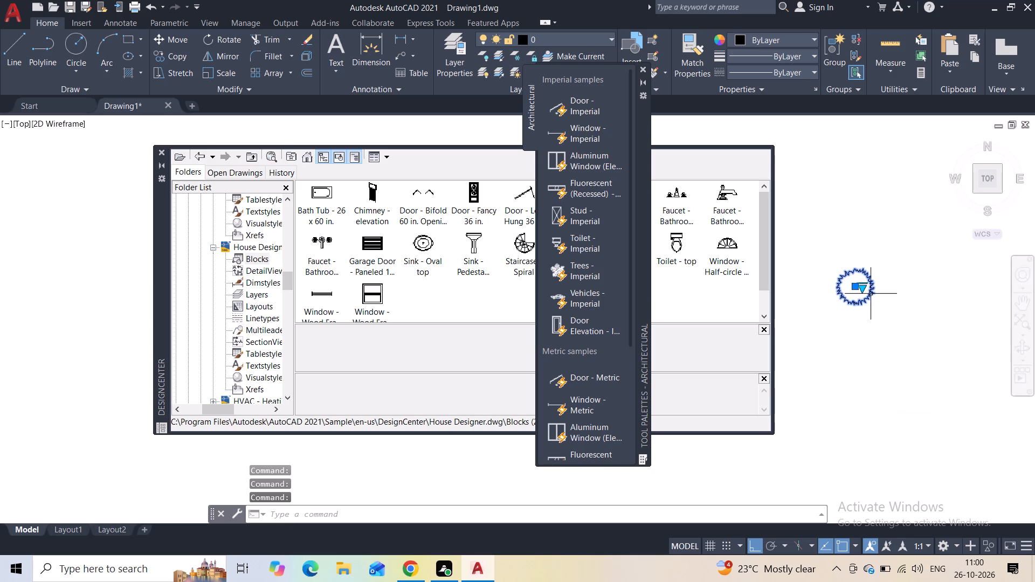
Set the inserted tree block's type to Type 3 Evergreen (Elevation).
left_click(868, 287)
left_click(864, 290)
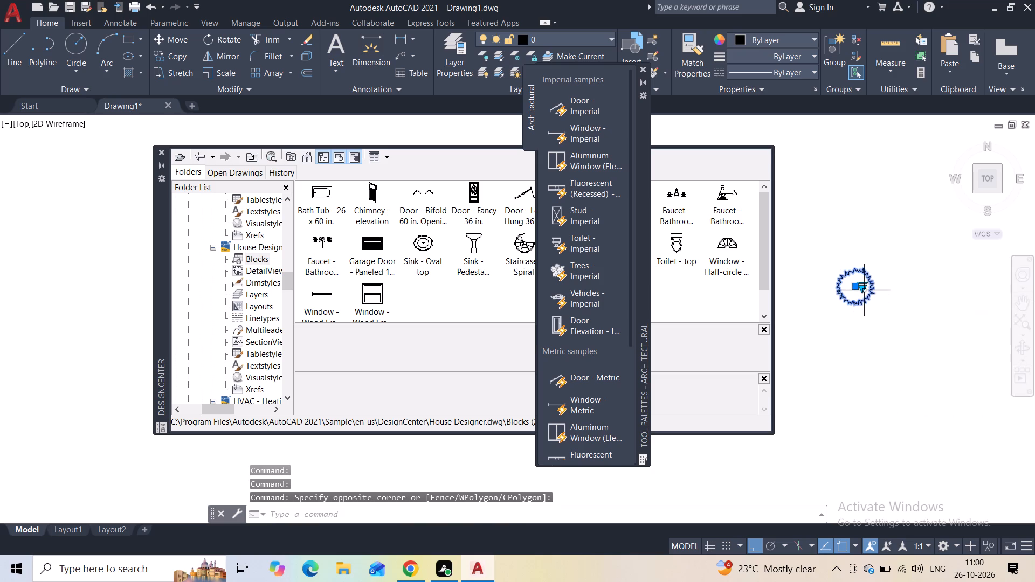
left_click(864, 290)
left_click(864, 287)
left_click(931, 440)
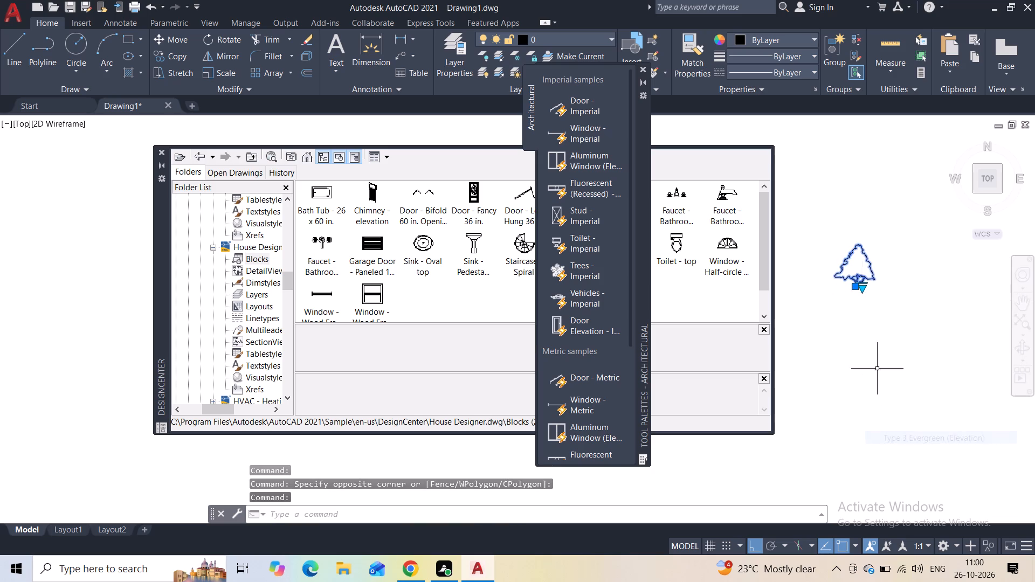
Insert the Trees - Metric sample block from the Architectural palette, just below the evergreen elevation tree.
scroll(877, 342, "down", 2)
scroll(871, 325, "up", 4)
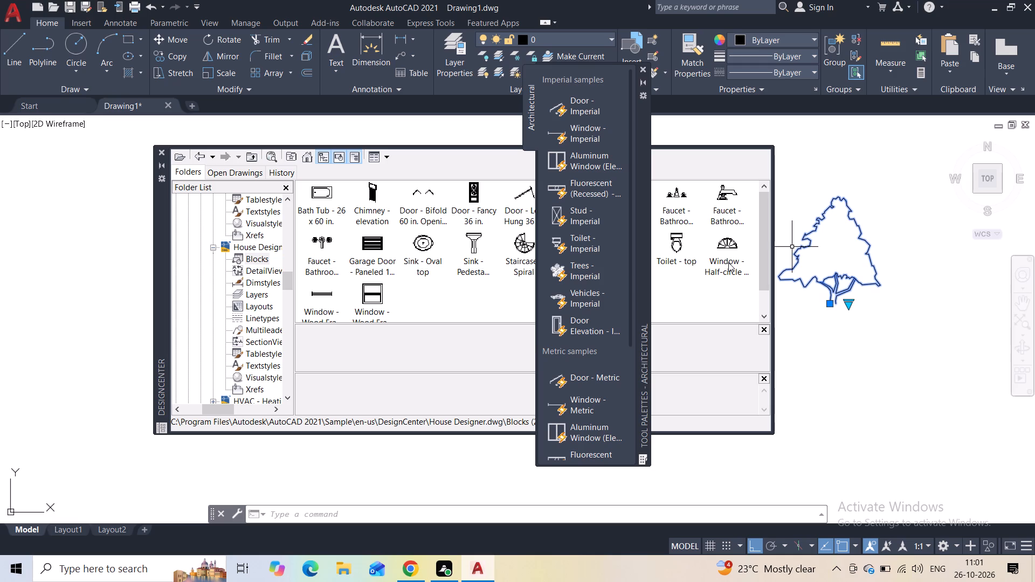
scroll(577, 161, "down", 3)
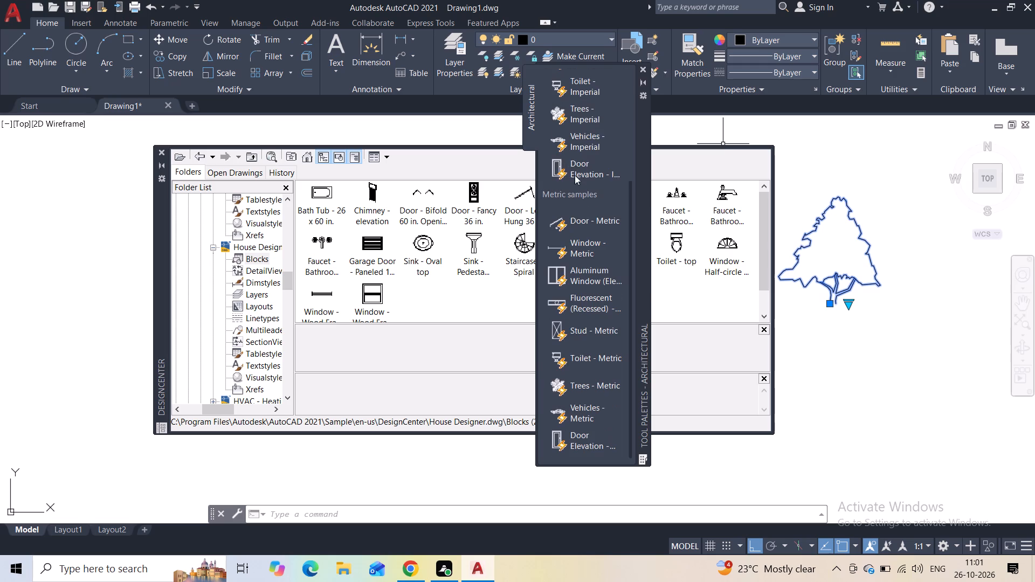
scroll(572, 222, "down", 3)
scroll(574, 378, "down", 2)
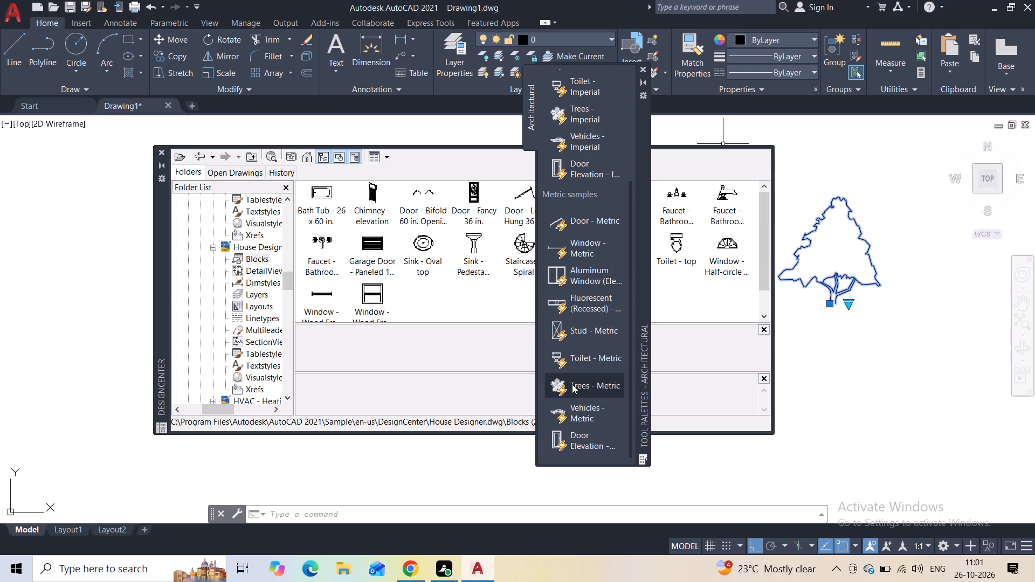
left_click_drag(571, 387, 825, 392)
left_click_drag(825, 392, 838, 391)
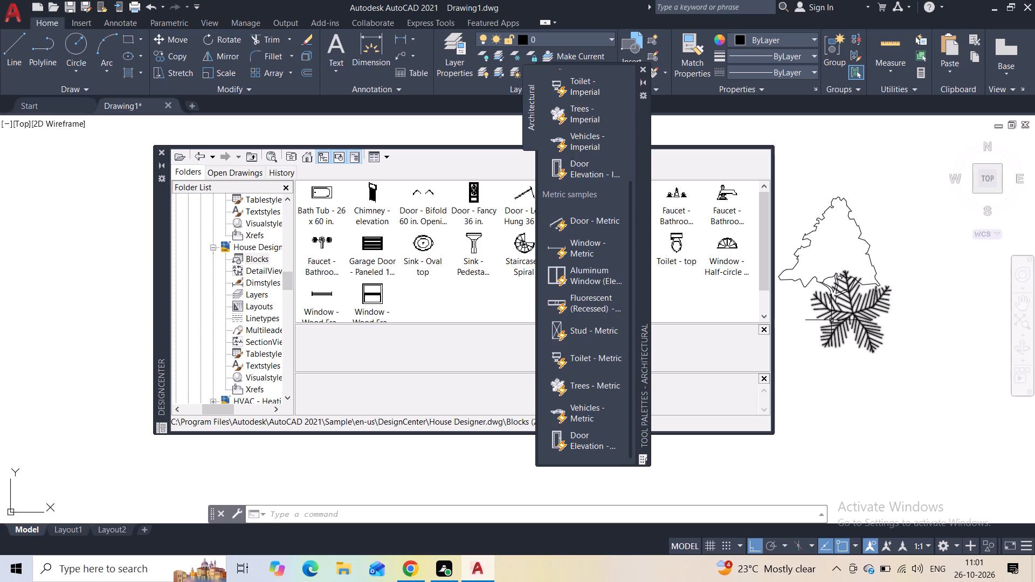
Close the tool palettes and the DesignCenter.
left_click(641, 68)
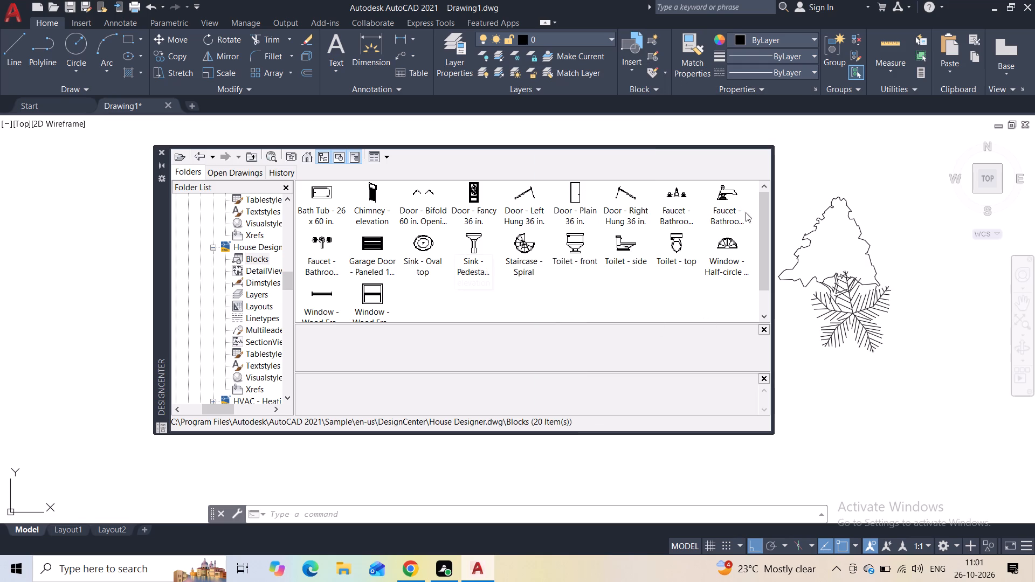
left_click(163, 153)
Begin moving the evergreen elevation tree, with its trunk base as base point, horizontally towards the gate side of the house elevation.
scroll(334, 107, "down", 4)
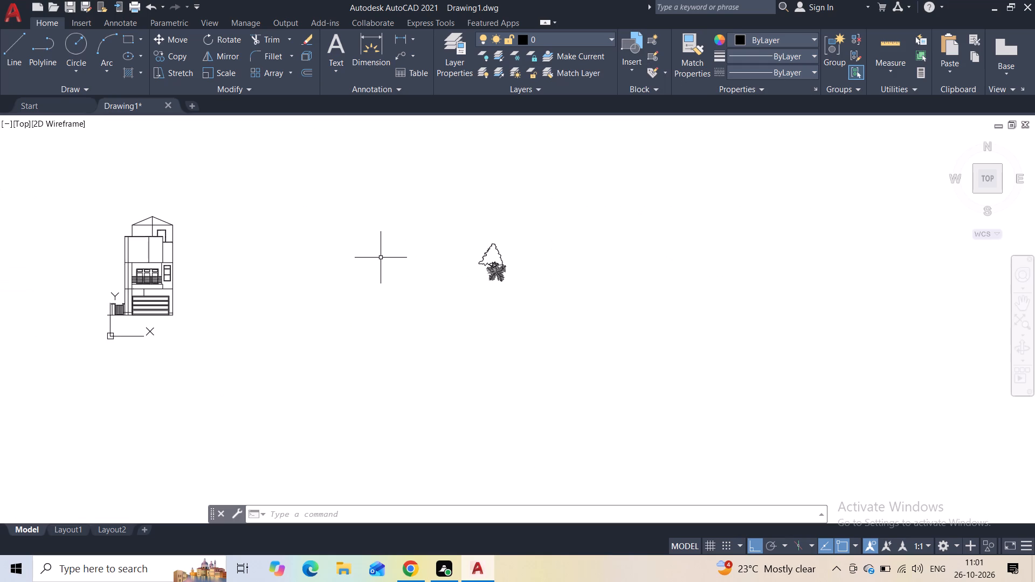
scroll(388, 253, "up", 2)
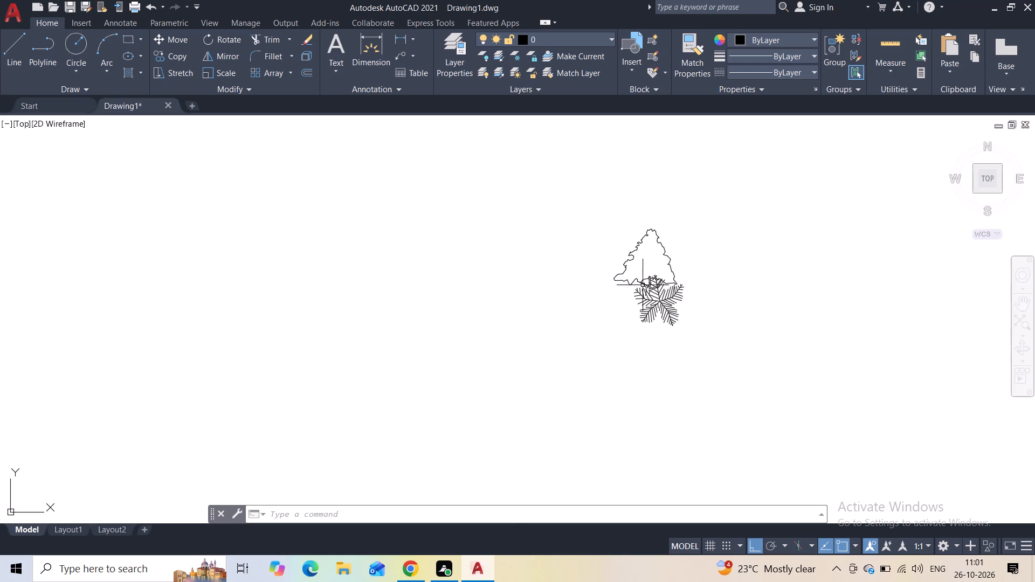
left_click(675, 234)
left_click(593, 264)
left_click(178, 37)
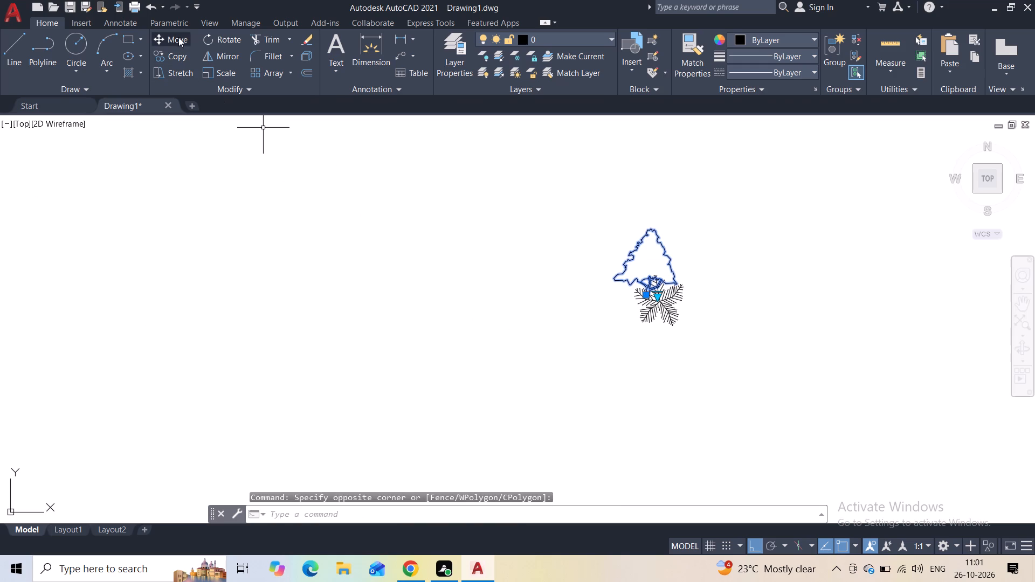
scroll(676, 301, "up", 1)
left_click(633, 292)
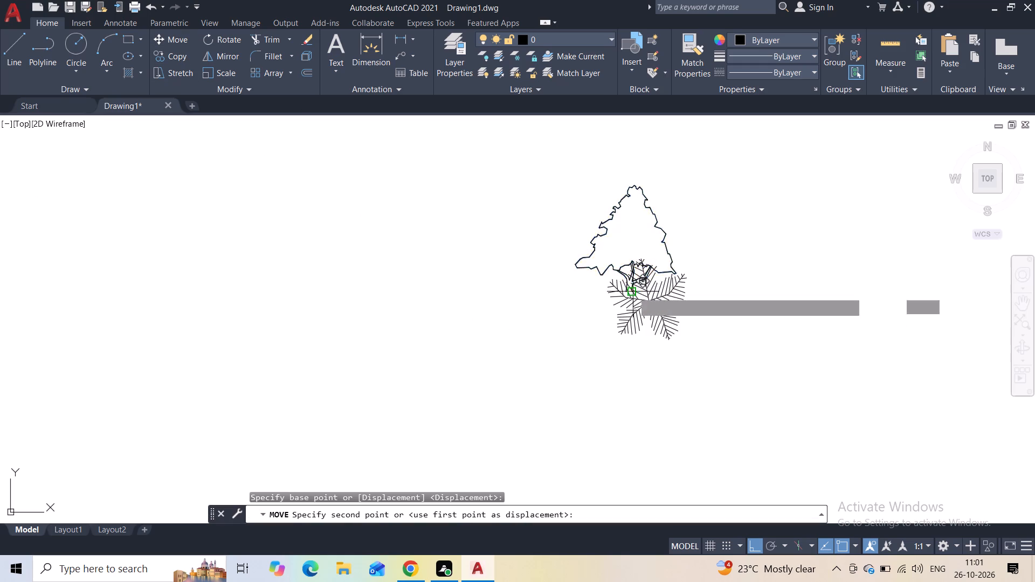
middle_click_drag(424, 357, 723, 363)
scroll(473, 399, "down", 1)
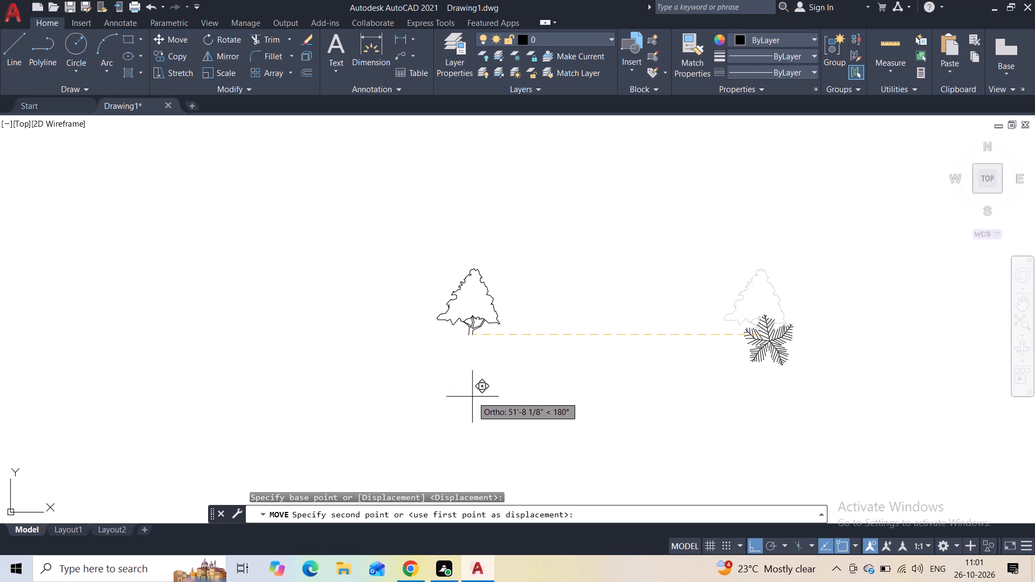
scroll(443, 312, "down", 4)
scroll(310, 347, "up", 3)
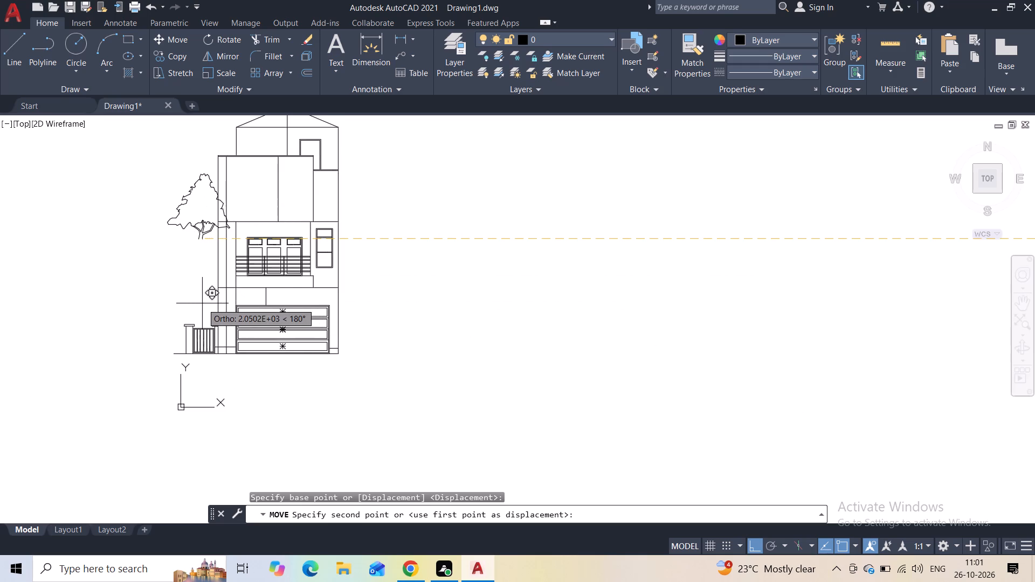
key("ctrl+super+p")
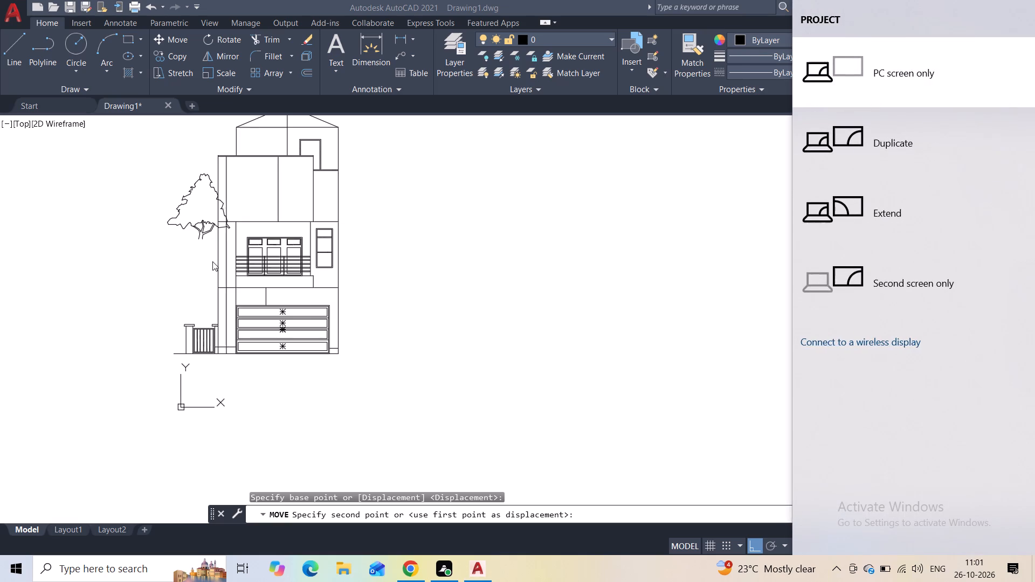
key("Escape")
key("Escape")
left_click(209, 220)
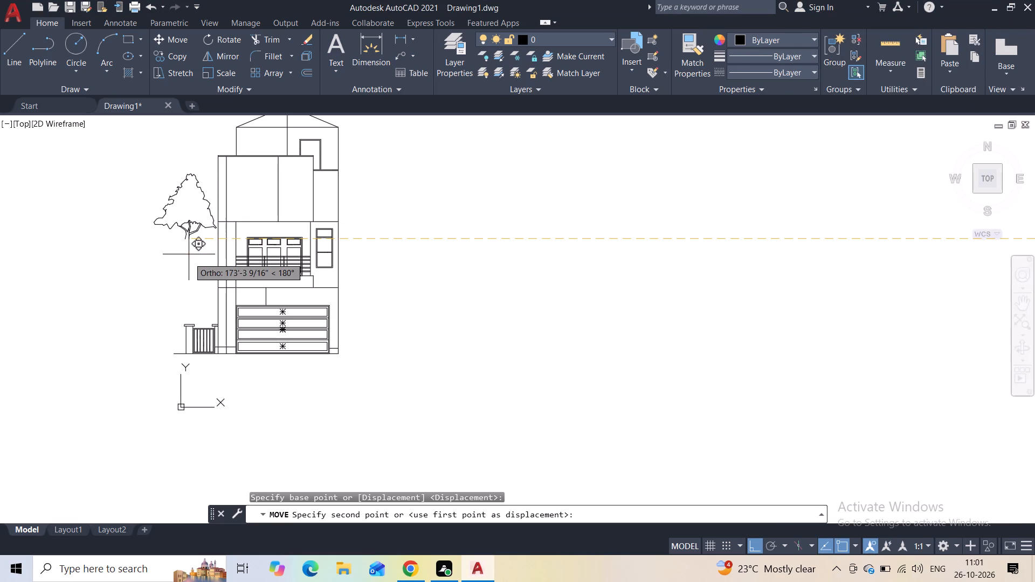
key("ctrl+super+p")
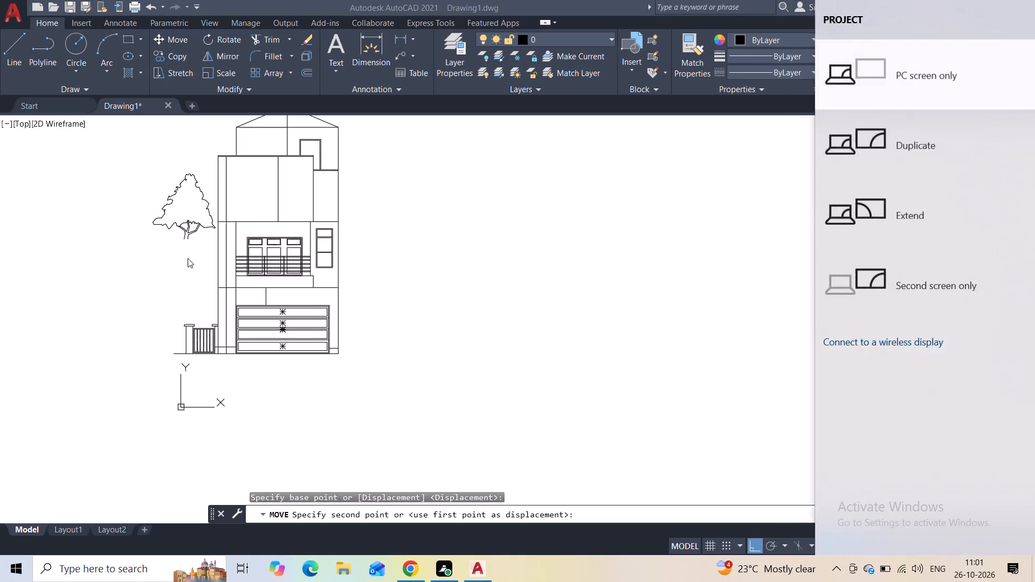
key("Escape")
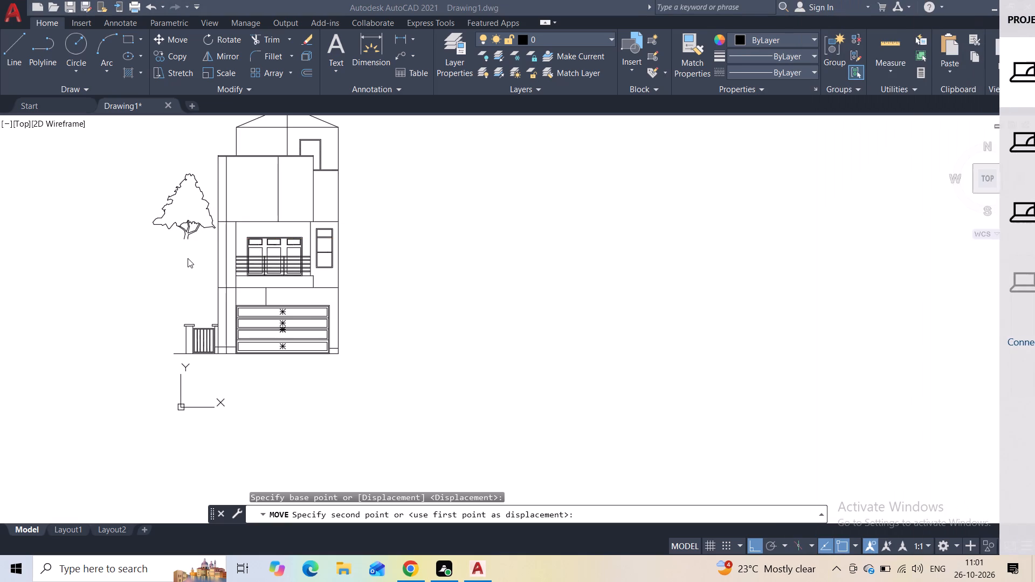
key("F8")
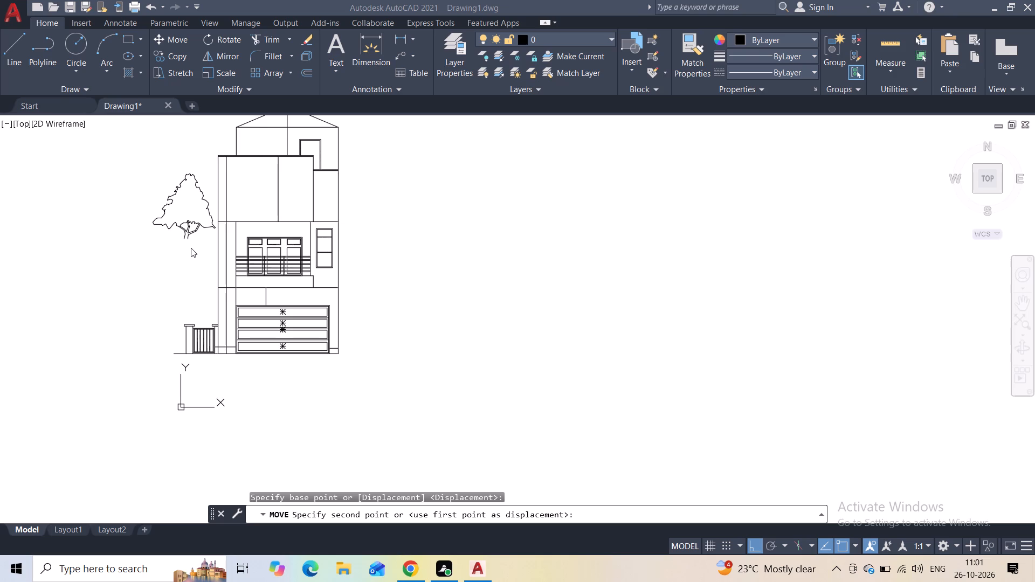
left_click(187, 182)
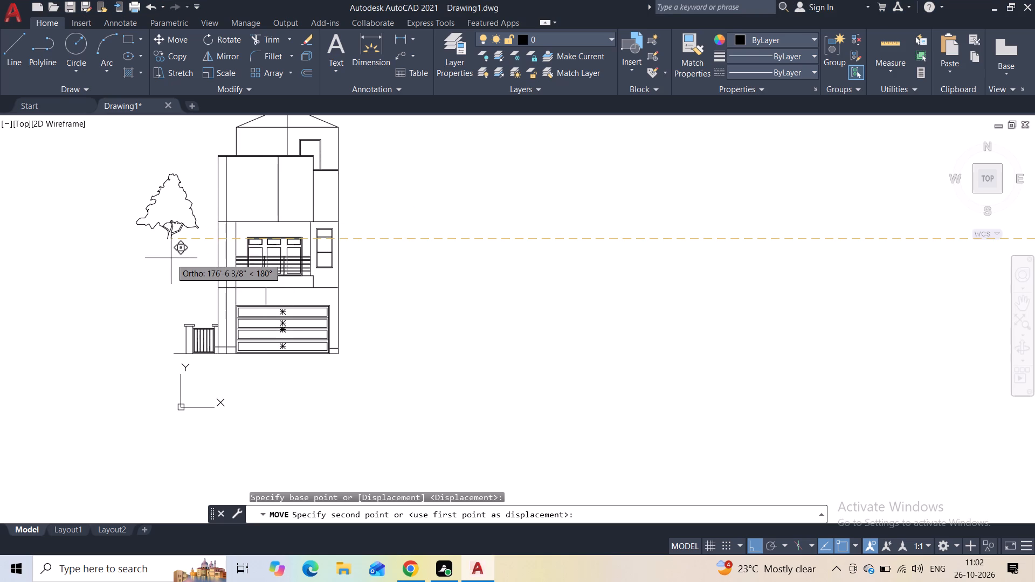
Turn off Ortho and place the moved evergreen elevation tree with its trunk base at the top rail of the small gate.
key("F8")
scroll(172, 261, "up", 3)
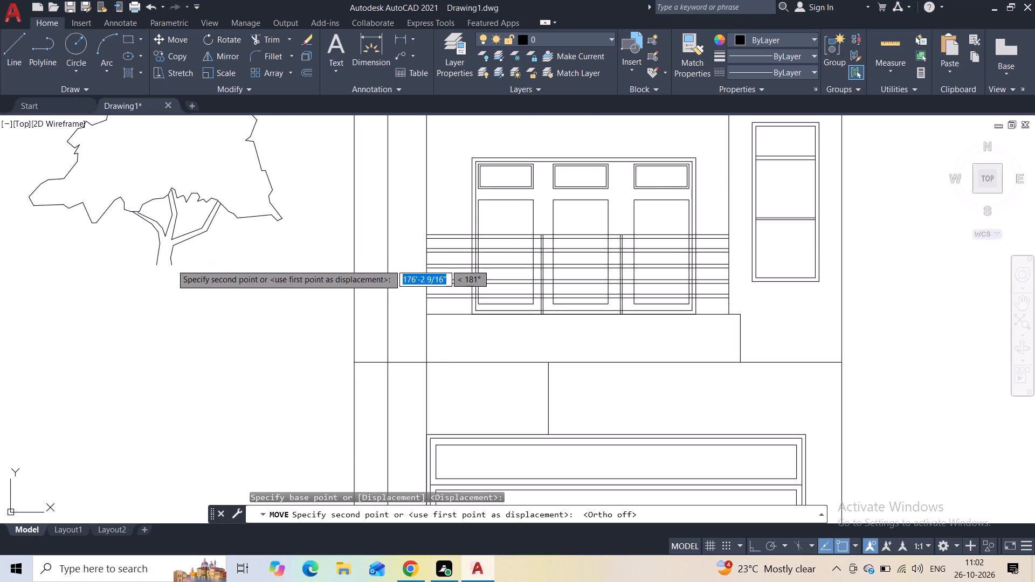
middle_click_drag(243, 343, 216, 225)
scroll(246, 361, "up", 2)
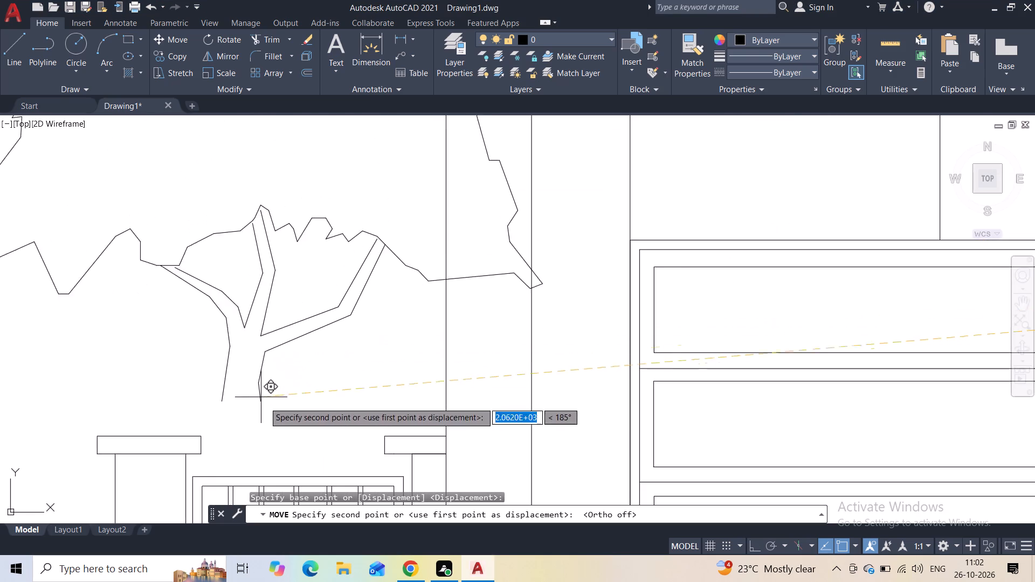
middle_click_drag(264, 402, 216, 321)
scroll(216, 348, "down", 3)
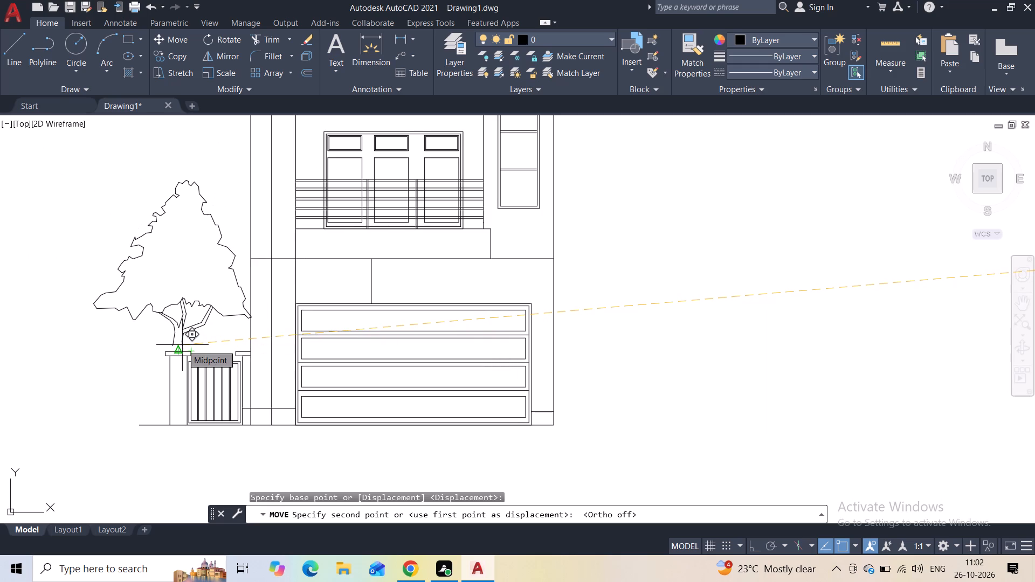
scroll(208, 335, "up", 4)
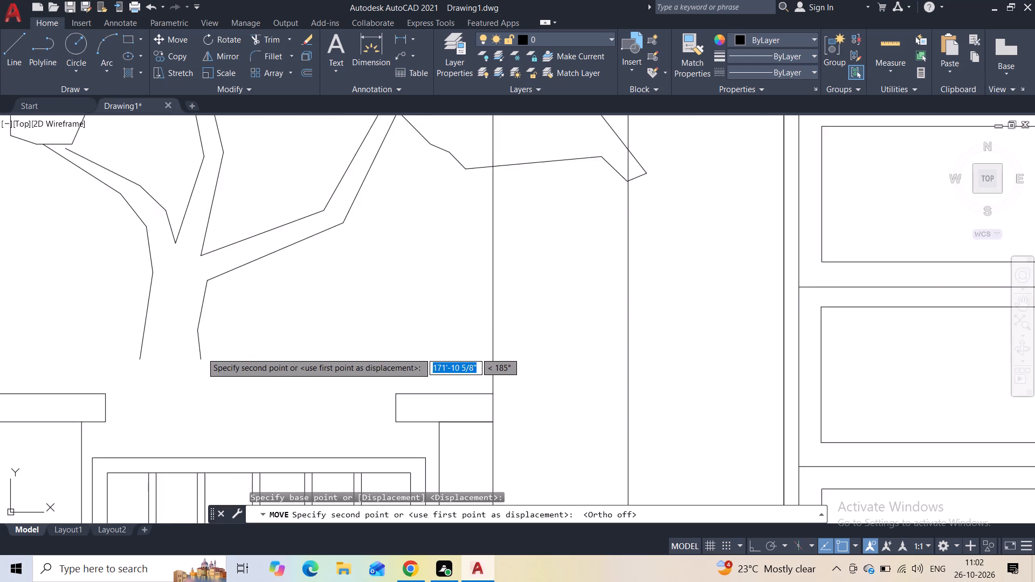
left_click(185, 452)
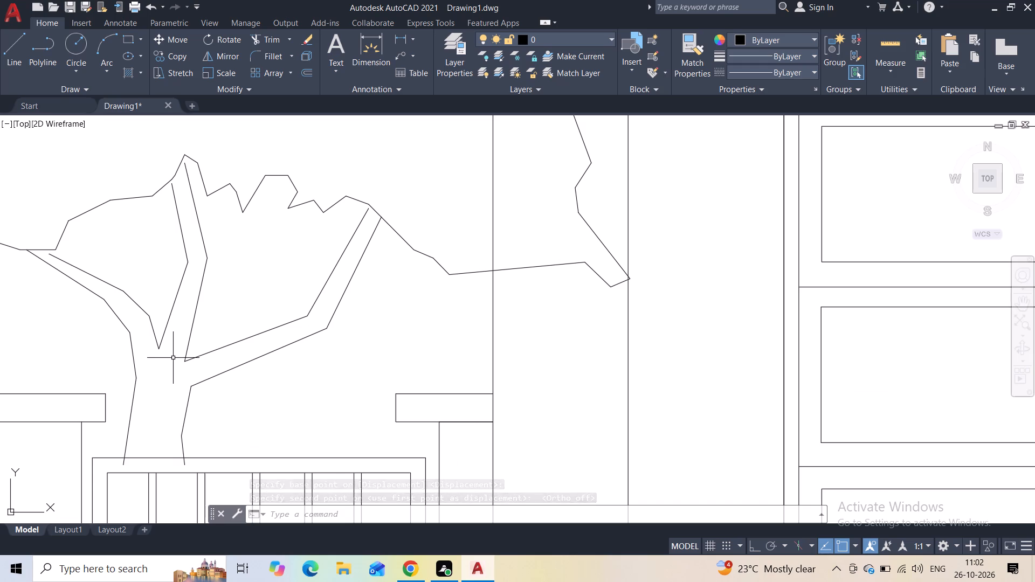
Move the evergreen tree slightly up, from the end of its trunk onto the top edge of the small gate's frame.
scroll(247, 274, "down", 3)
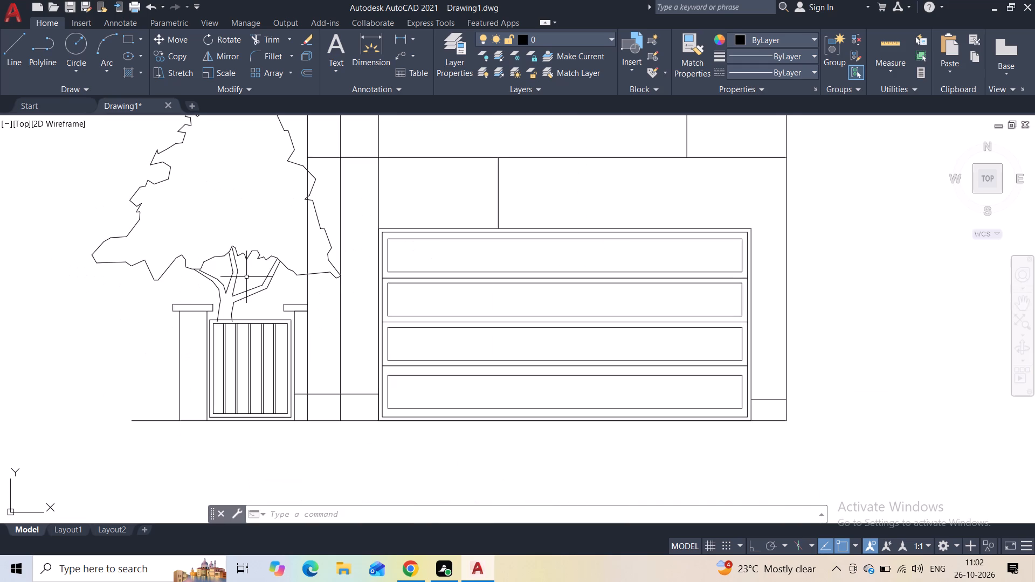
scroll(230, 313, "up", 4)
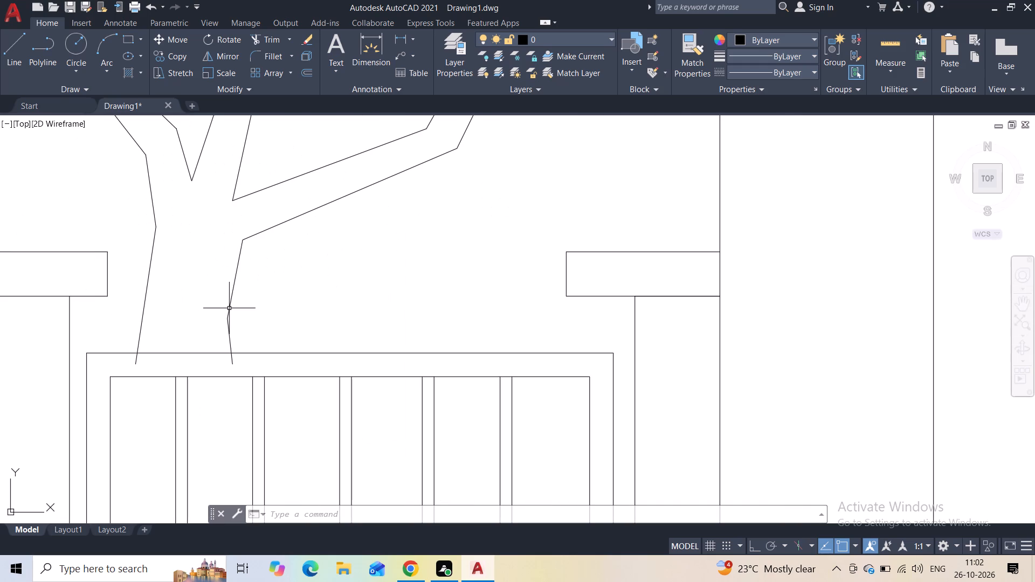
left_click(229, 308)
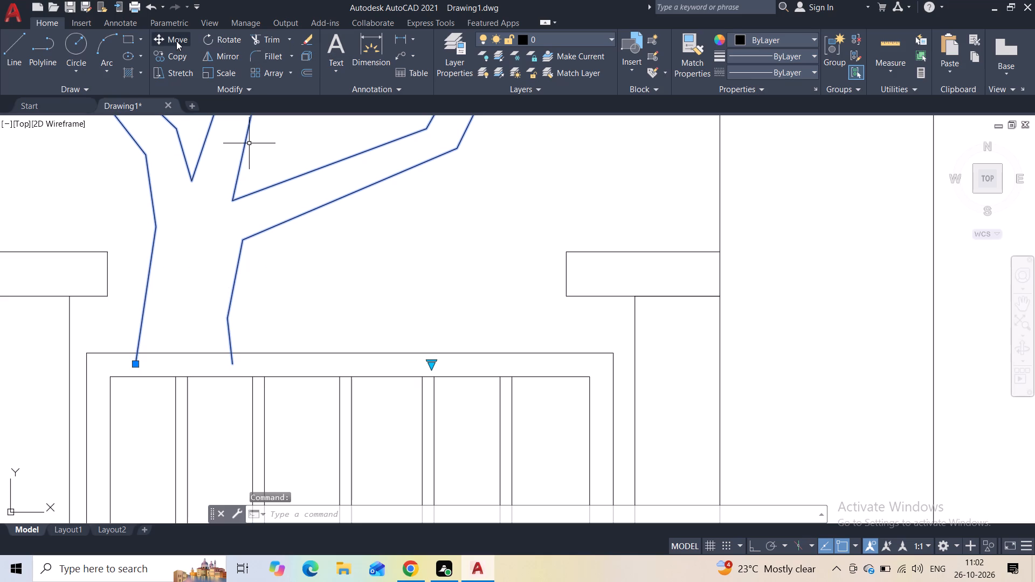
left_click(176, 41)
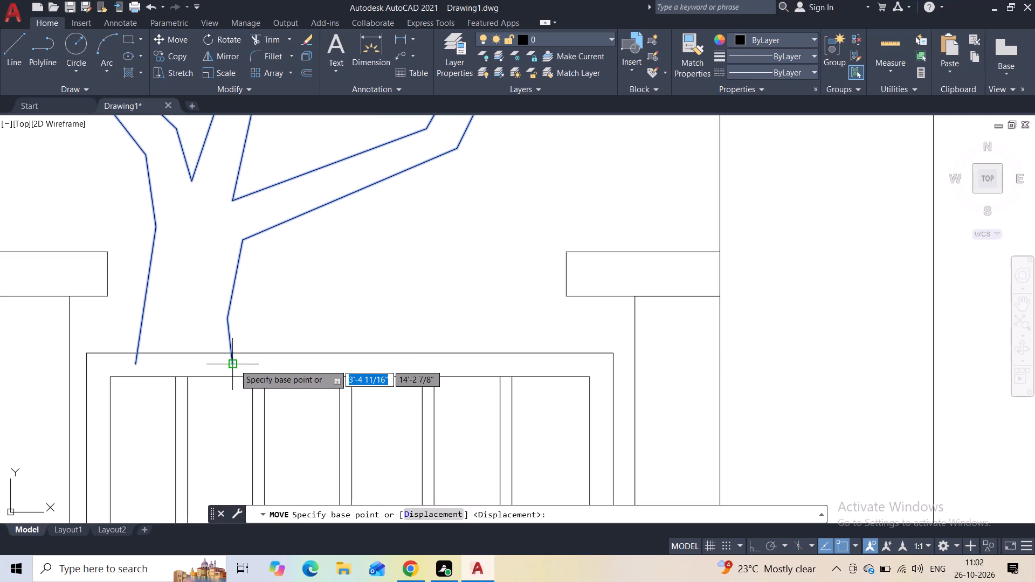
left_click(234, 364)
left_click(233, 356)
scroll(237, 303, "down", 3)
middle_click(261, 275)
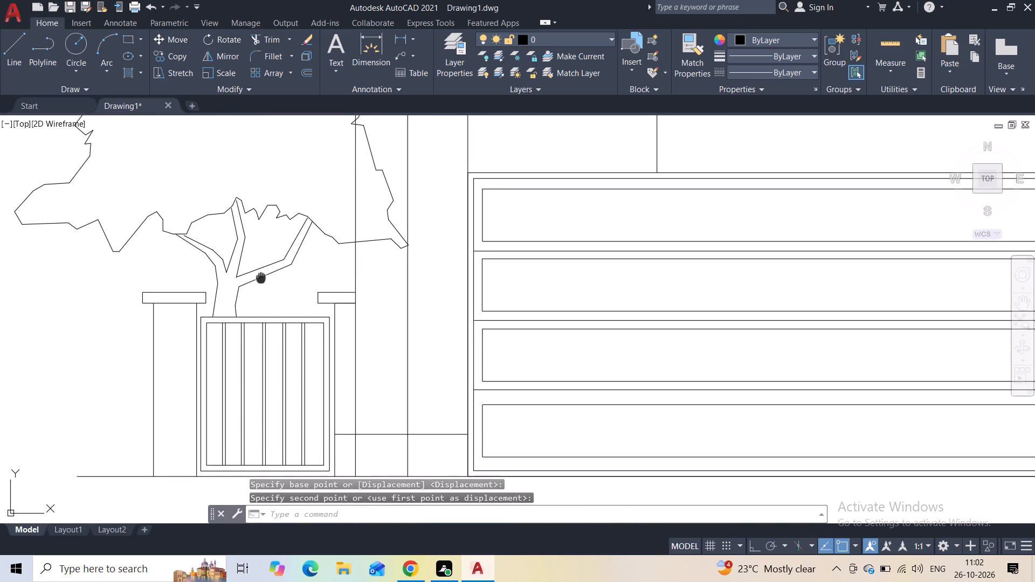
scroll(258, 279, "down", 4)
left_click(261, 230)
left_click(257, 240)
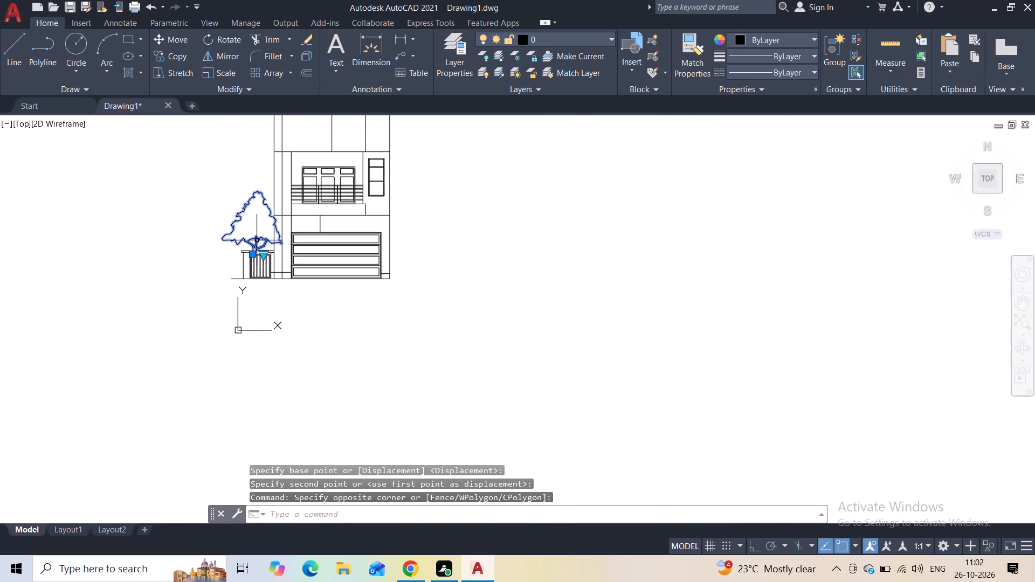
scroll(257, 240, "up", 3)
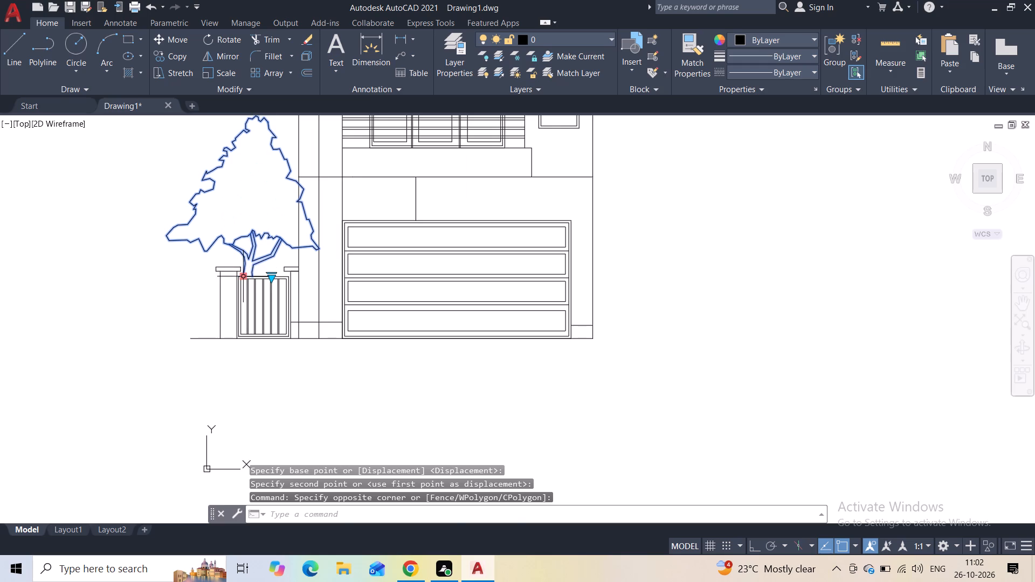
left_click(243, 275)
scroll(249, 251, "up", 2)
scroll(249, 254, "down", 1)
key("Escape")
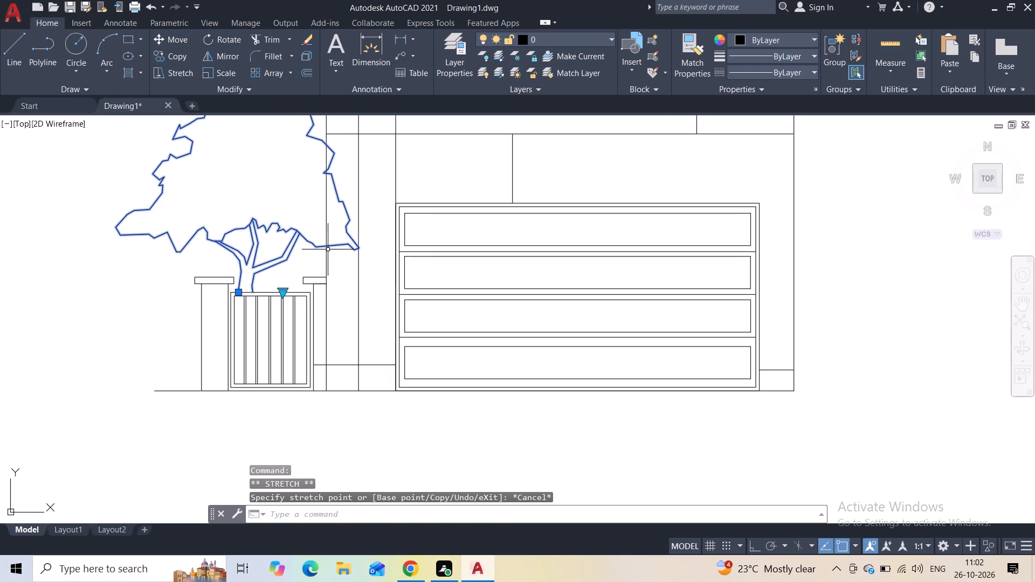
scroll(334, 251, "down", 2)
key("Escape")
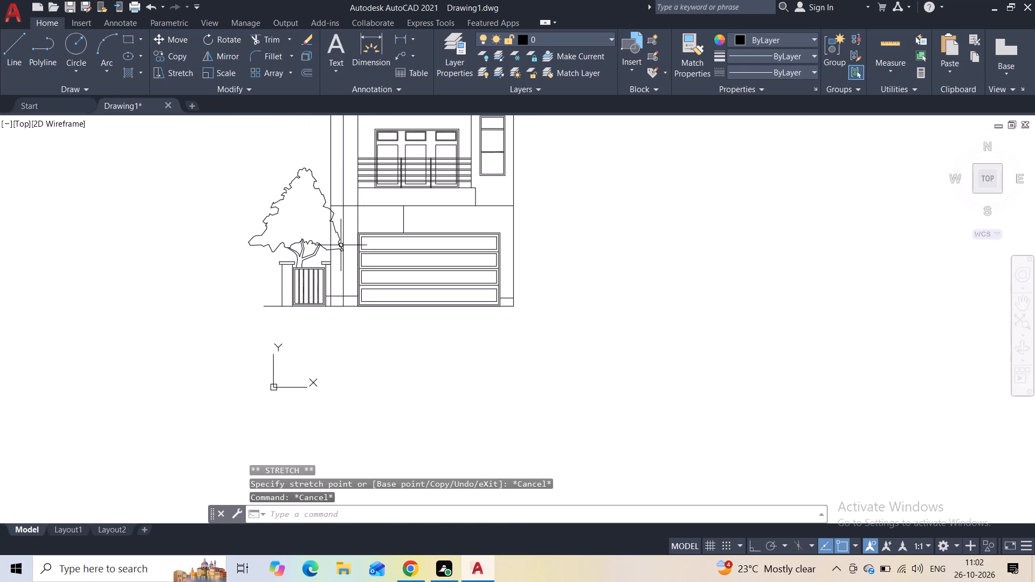
Shift the evergreen tree outward, away from the house wall, and lower its trunk base onto the ground line beside the outer gate pillar.
left_click(341, 245)
left_click_drag(340, 250, 312, 250)
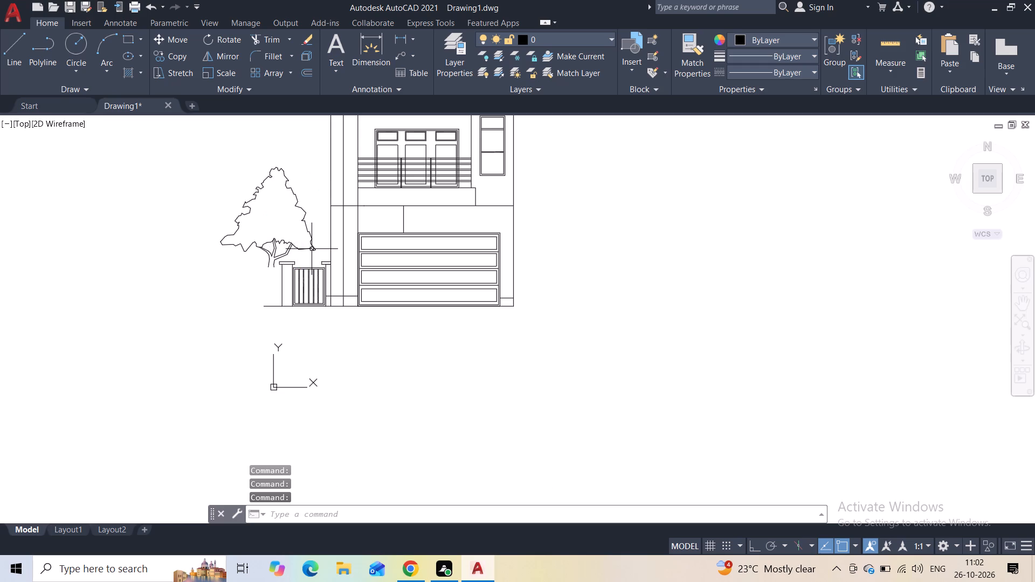
scroll(287, 246, "up", 1)
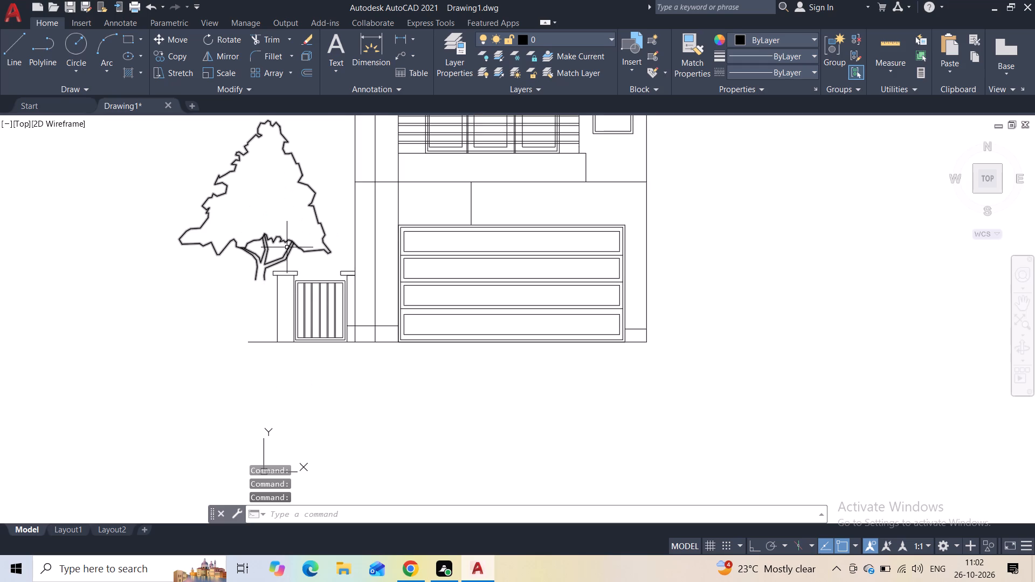
left_click(265, 265)
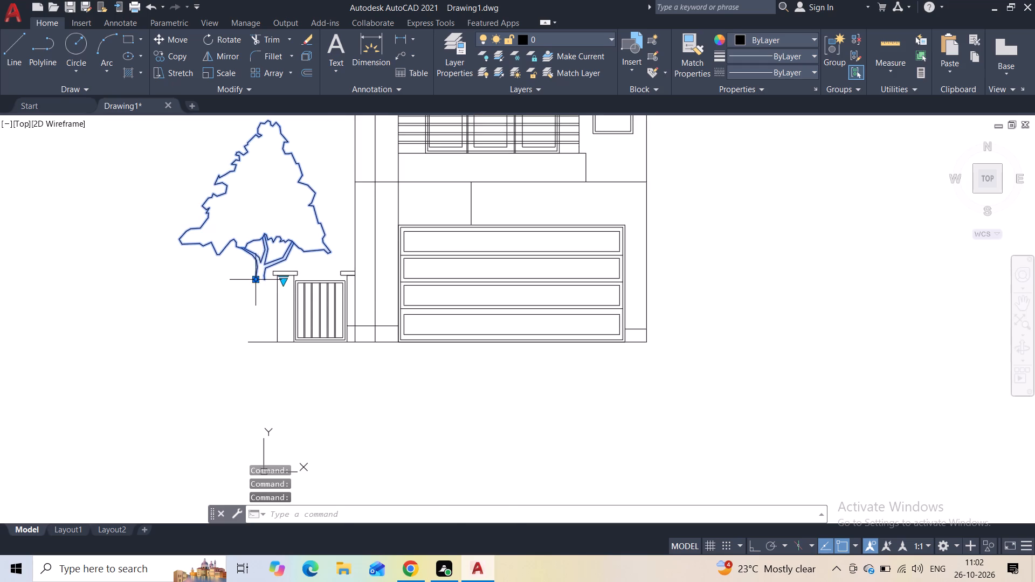
left_click(258, 281)
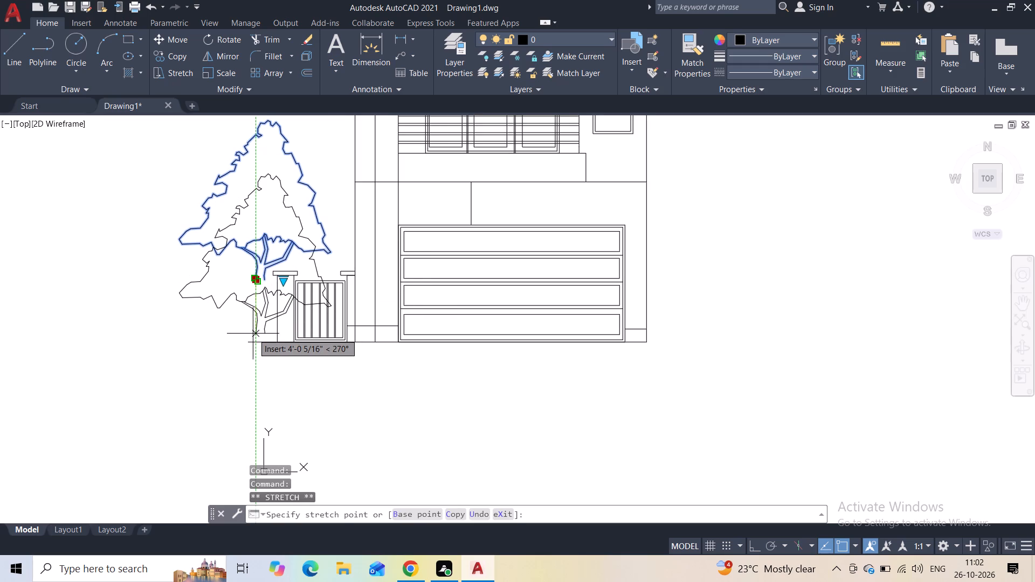
left_click(252, 338)
key("Escape")
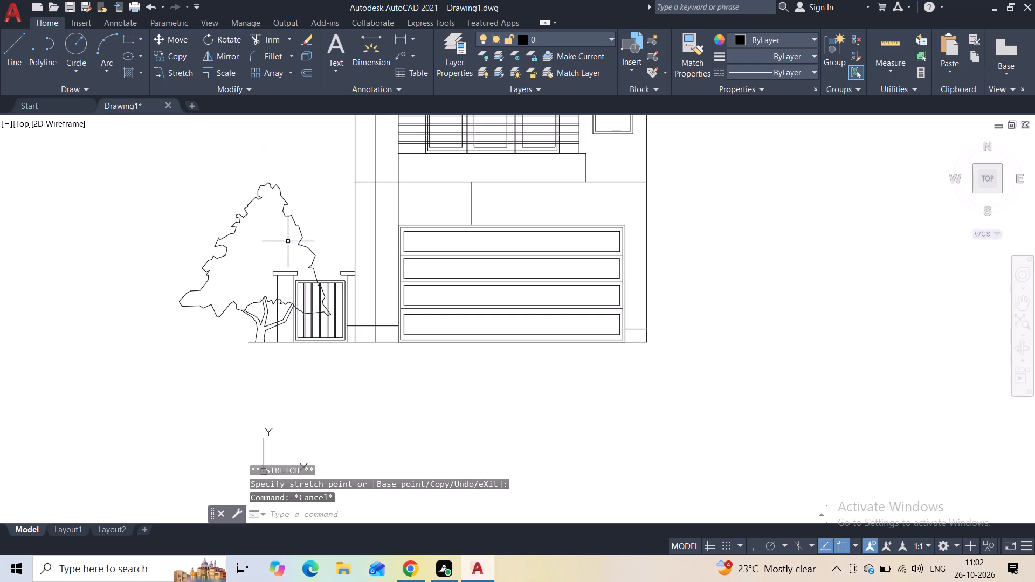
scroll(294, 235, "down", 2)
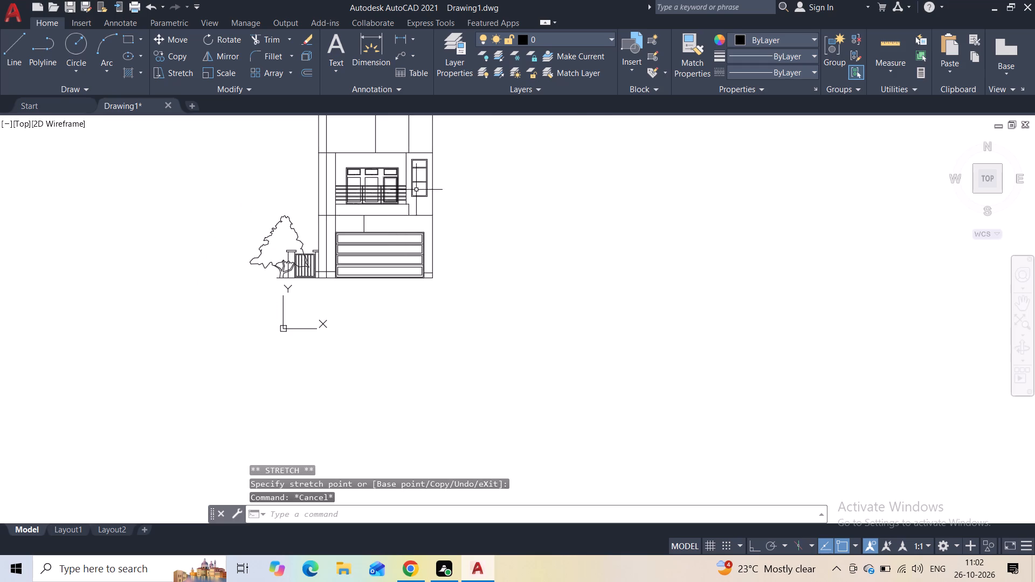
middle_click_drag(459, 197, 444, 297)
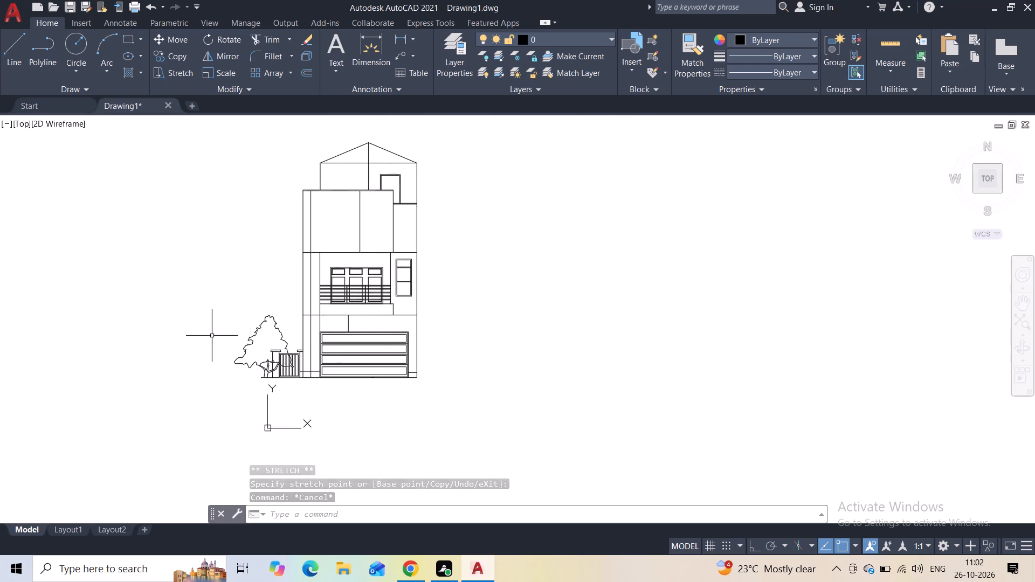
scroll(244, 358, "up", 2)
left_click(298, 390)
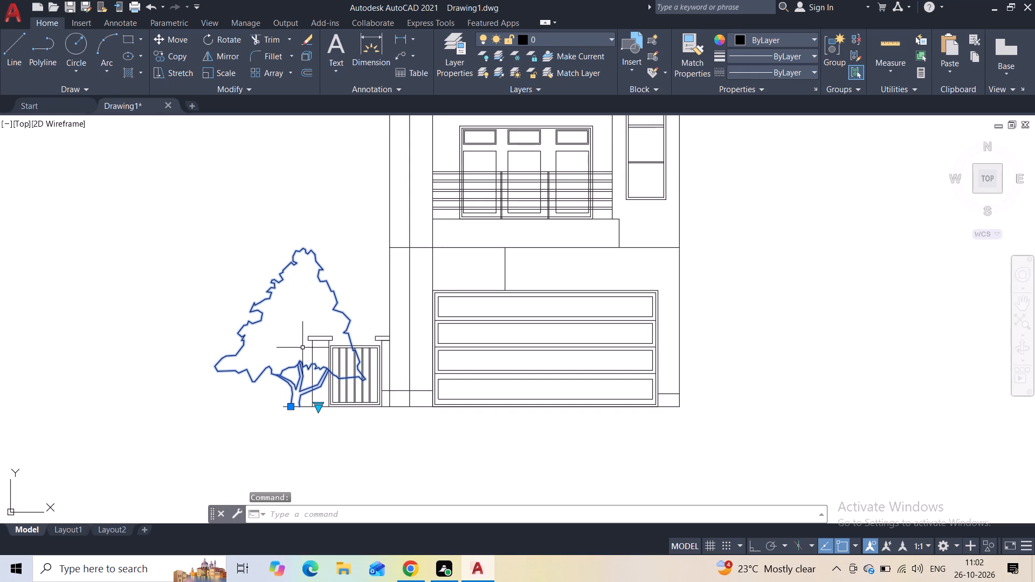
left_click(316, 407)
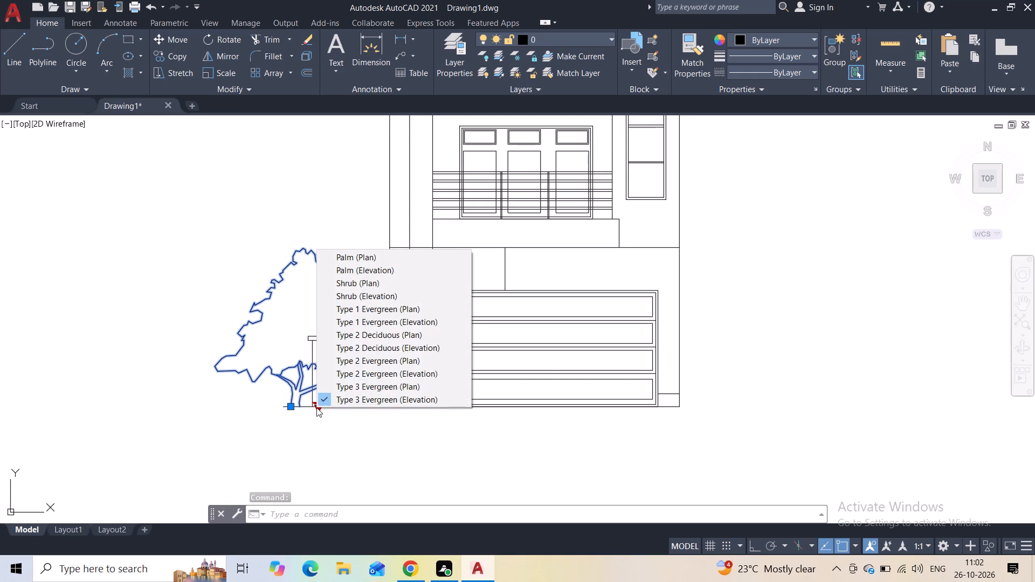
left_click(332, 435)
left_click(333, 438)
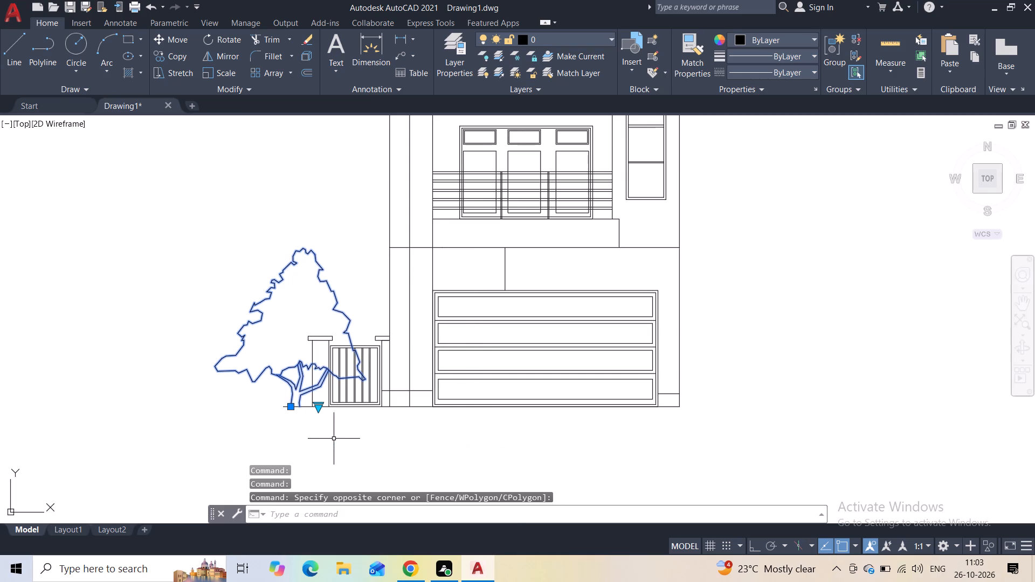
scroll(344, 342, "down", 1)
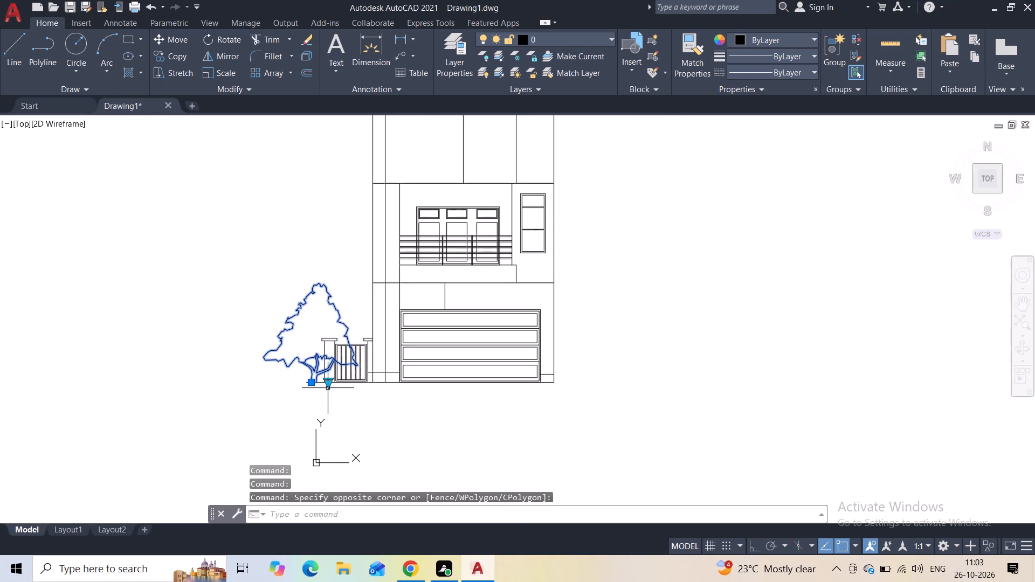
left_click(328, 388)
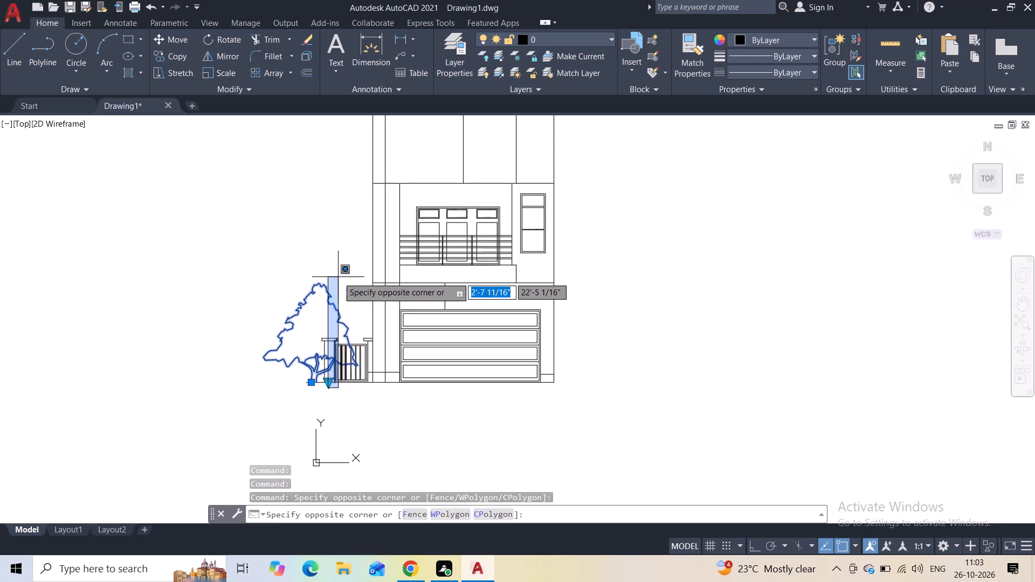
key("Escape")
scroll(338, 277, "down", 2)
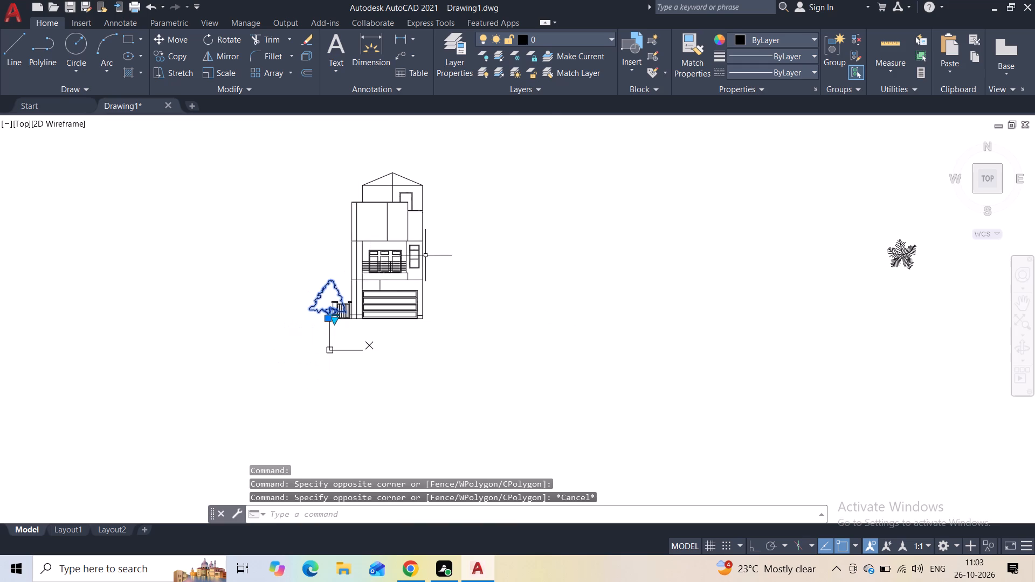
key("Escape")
Delete the leftover plan-view tree block standing far from the house elevation.
left_click(919, 232)
left_click(879, 282)
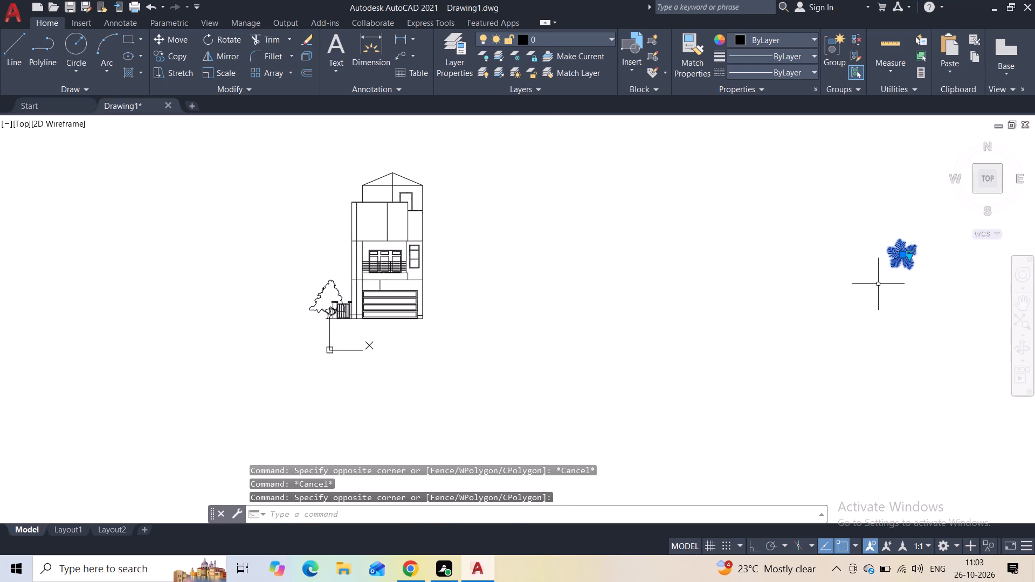
key("Delete")
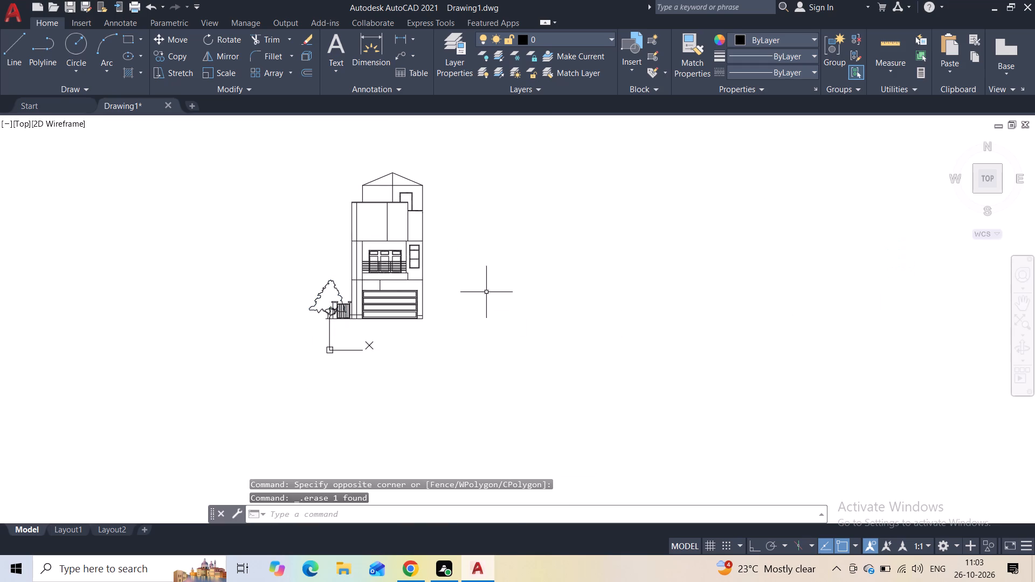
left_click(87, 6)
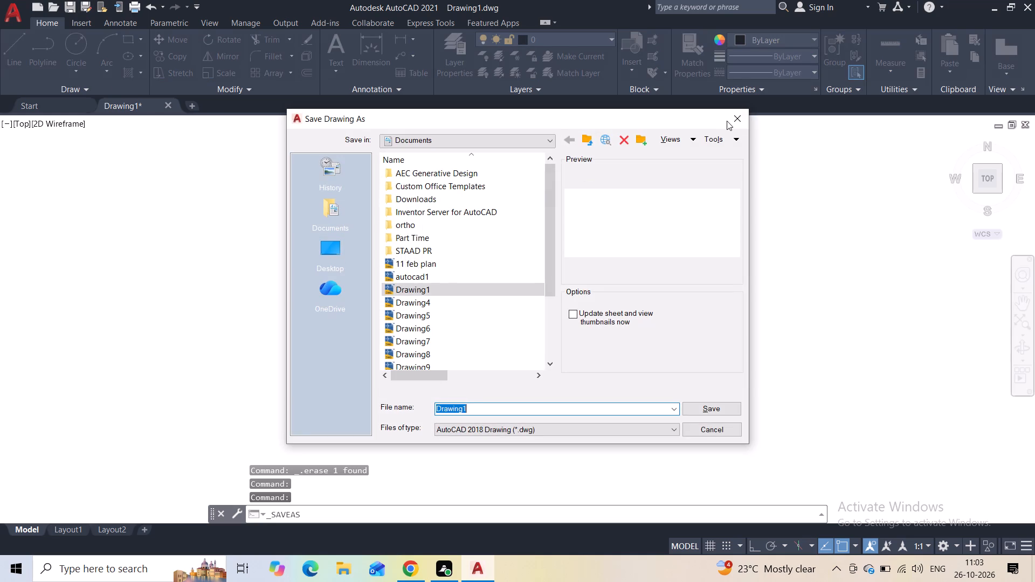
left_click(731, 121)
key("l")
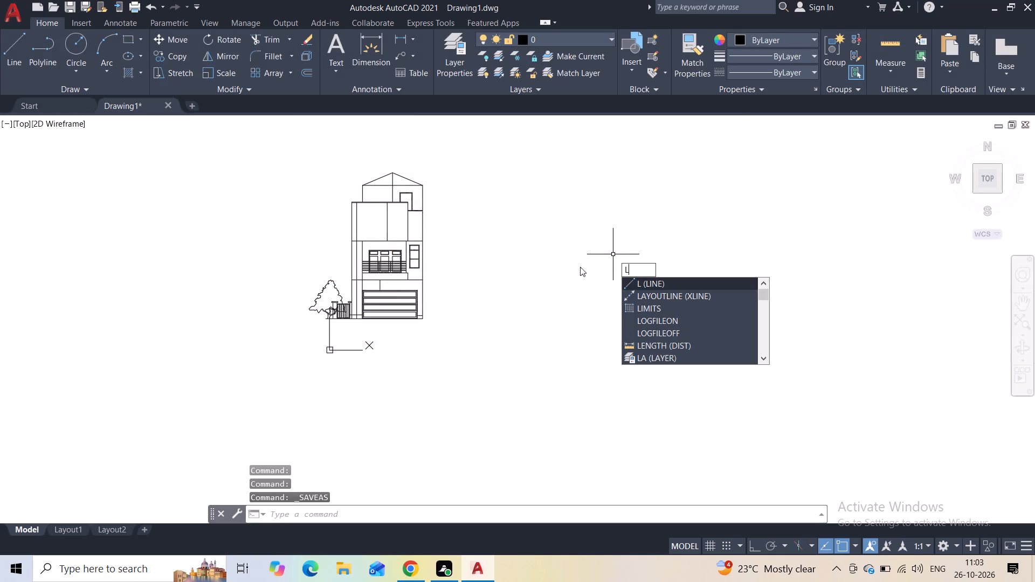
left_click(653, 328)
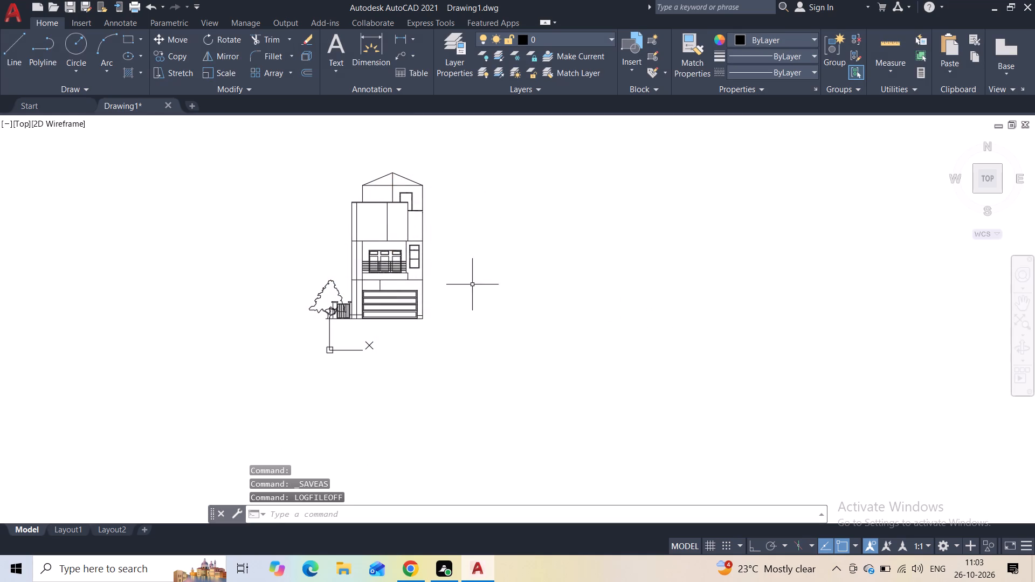
Save the drawing as Drawing17 in the Part Time folder inside Documents.
left_click(84, 4)
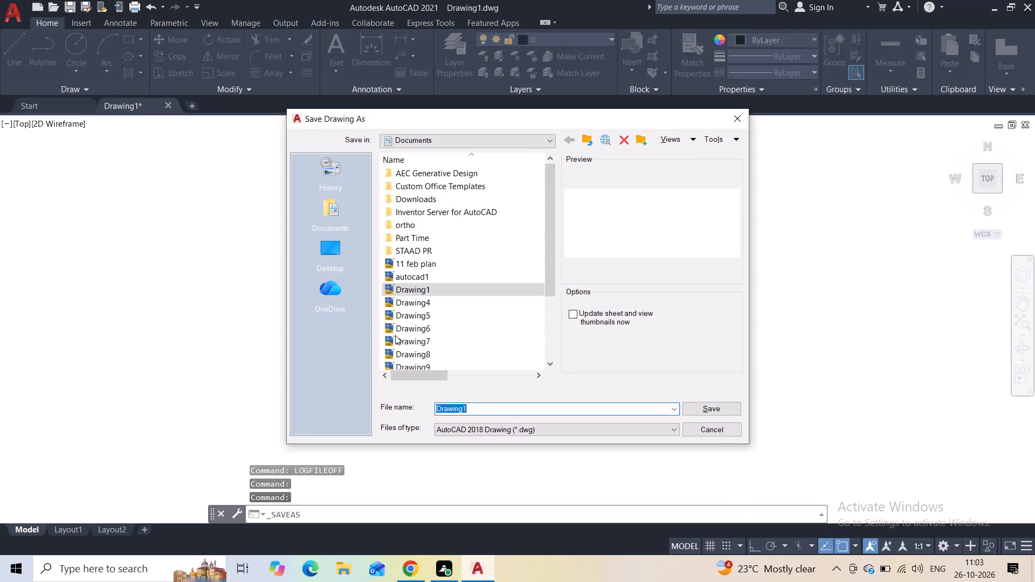
double_click(415, 238)
scroll(465, 354, "down", 6)
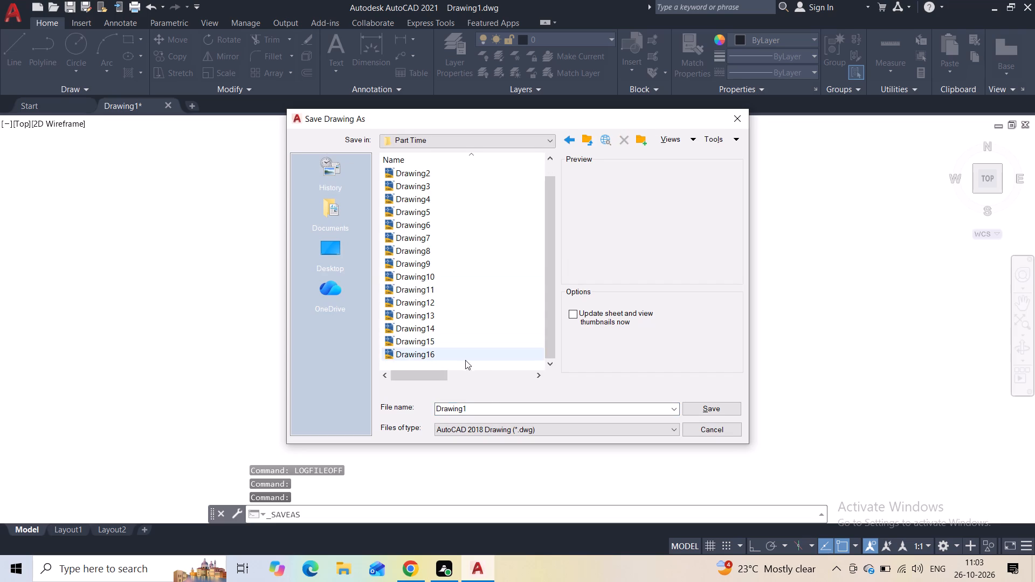
triple_click(489, 407)
key("7")
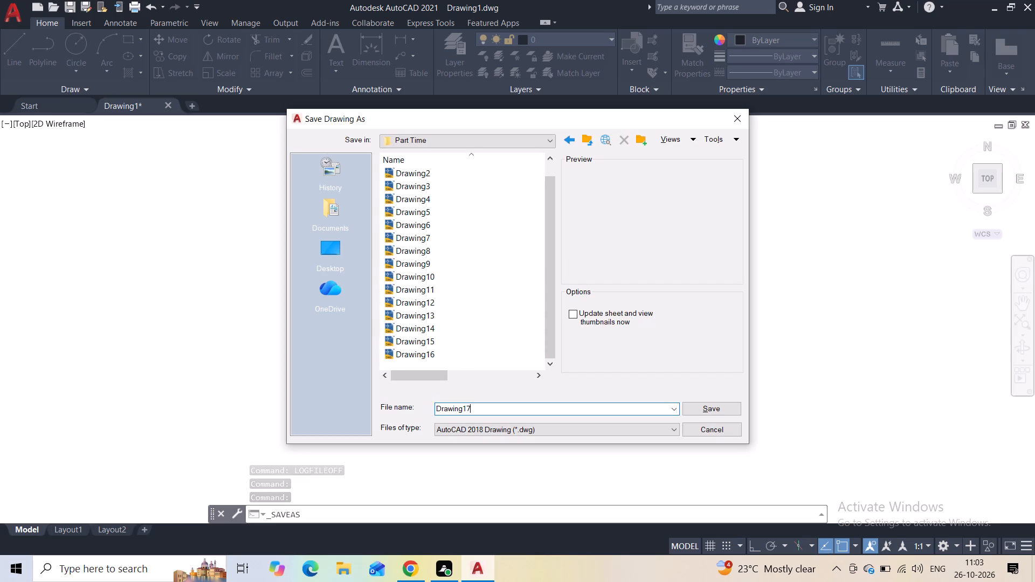
key("Return")
Set up a plot with the previous plot settings and a window plot area enclosing the whole house elevation and tree.
left_click(133, 10)
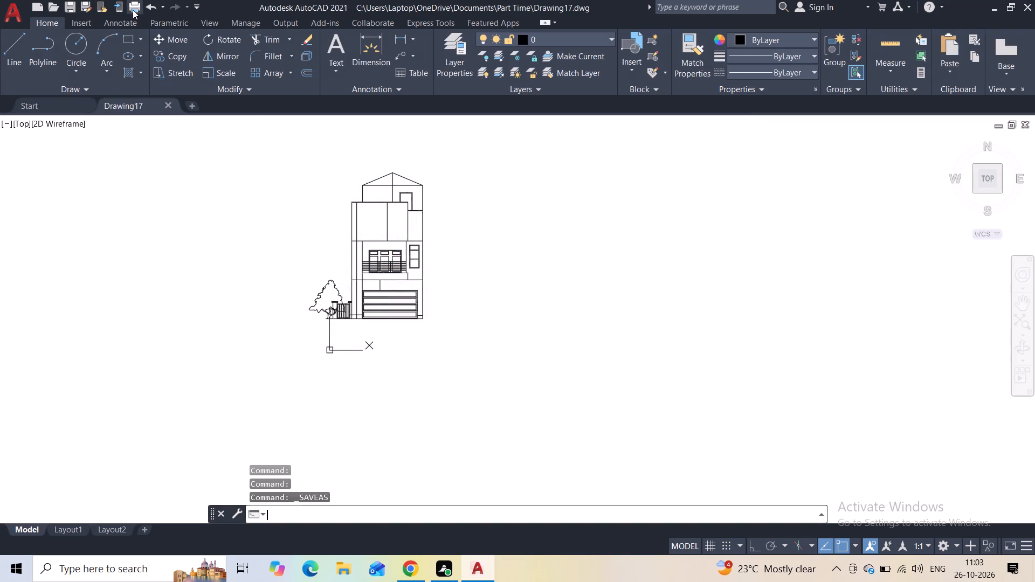
left_click(372, 149)
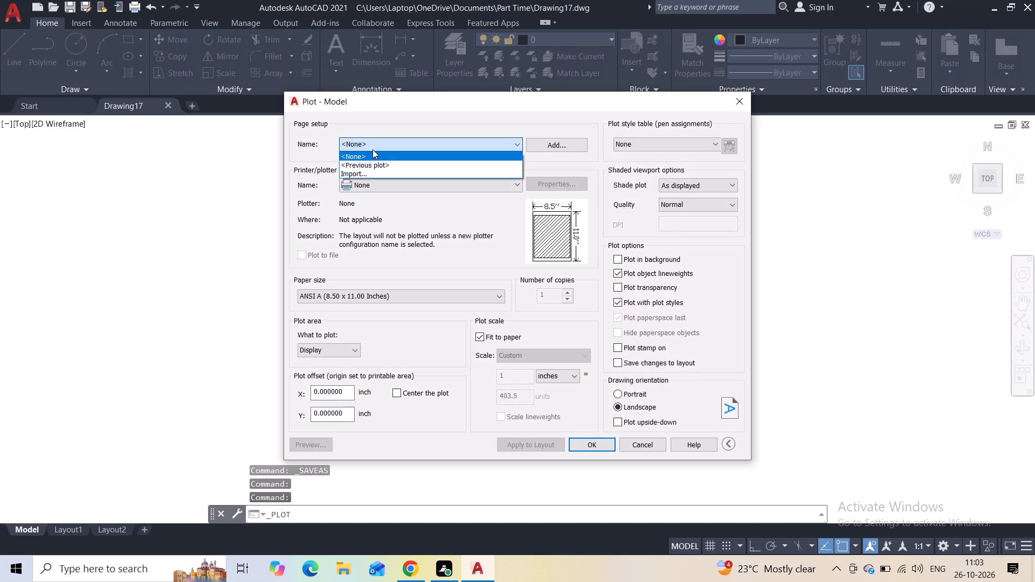
left_click(372, 162)
left_click(403, 354)
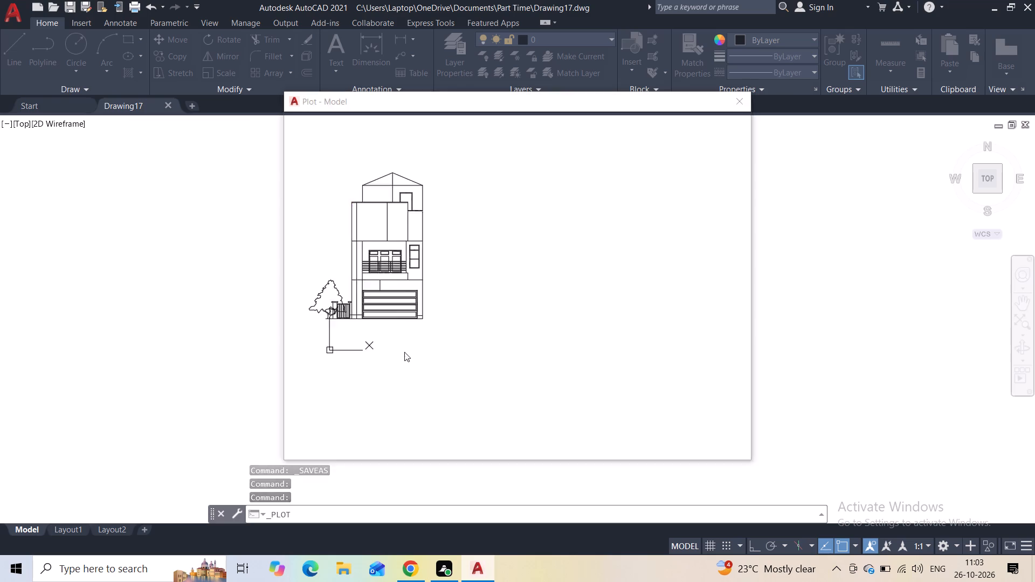
left_click(445, 169)
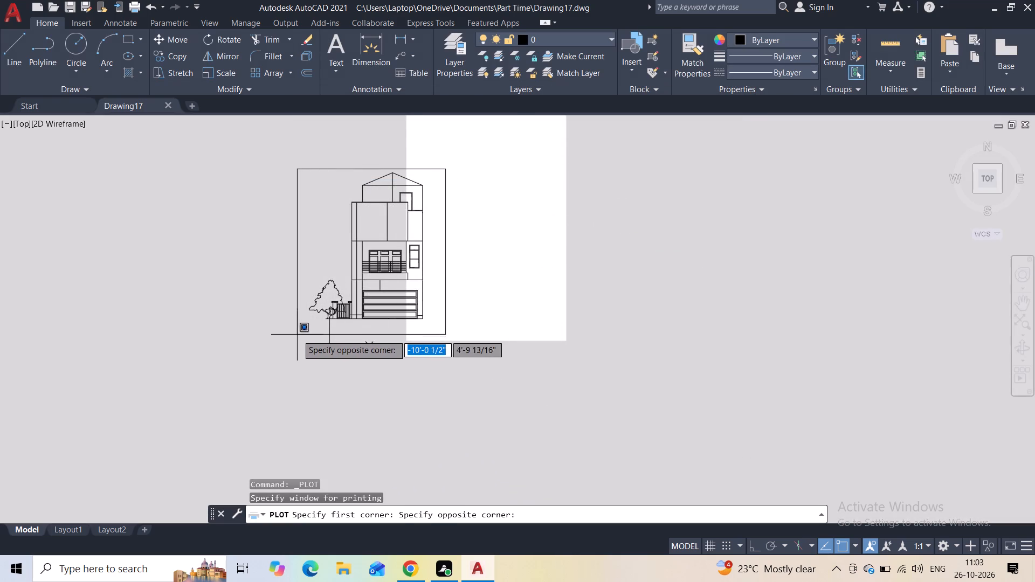
left_click(297, 335)
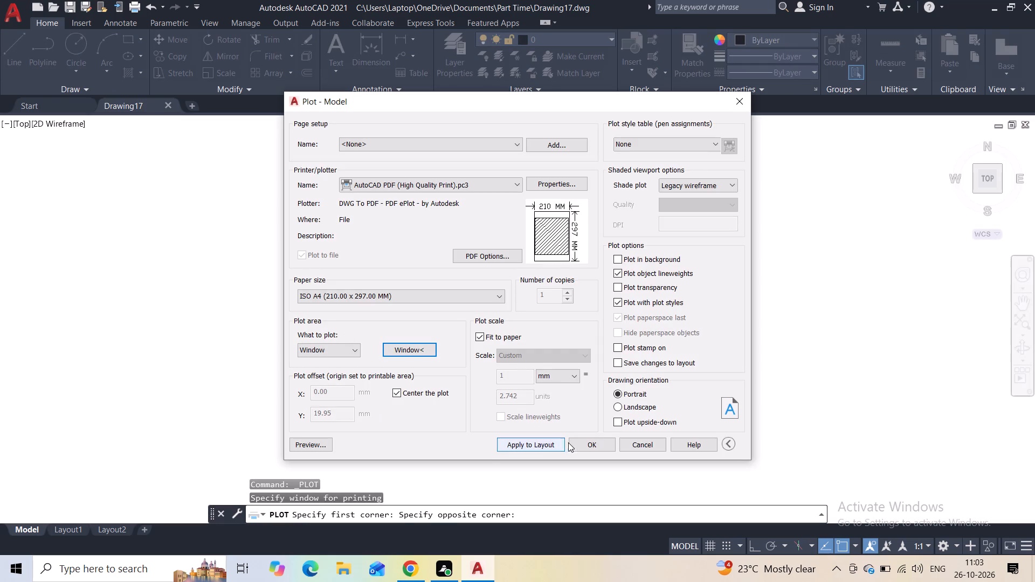
Plot the elevation to the PDF file Drawing17-Model in the Part Time folder and close the PDF viewer.
left_click(577, 444)
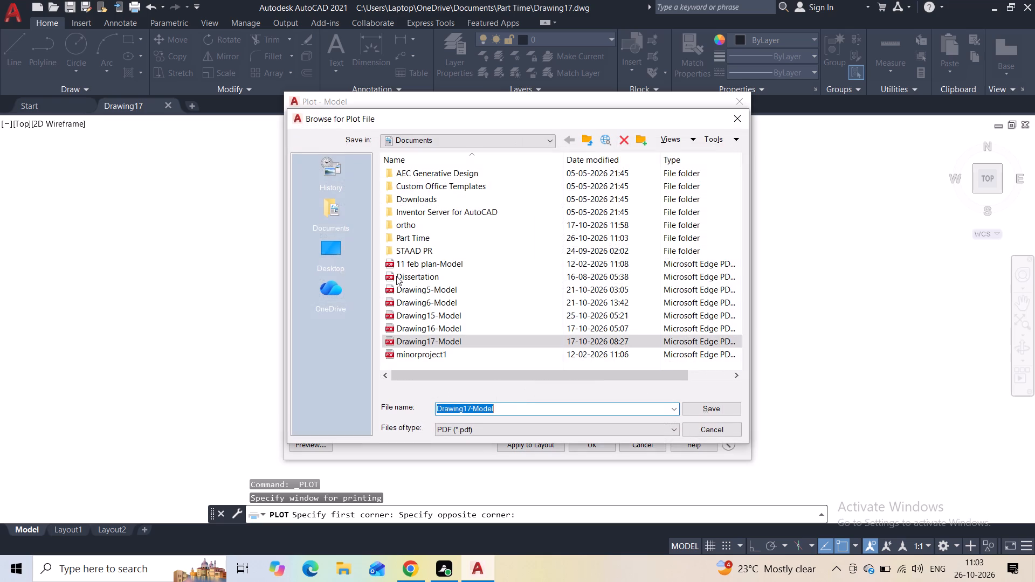
left_click(401, 231)
double_click(402, 236)
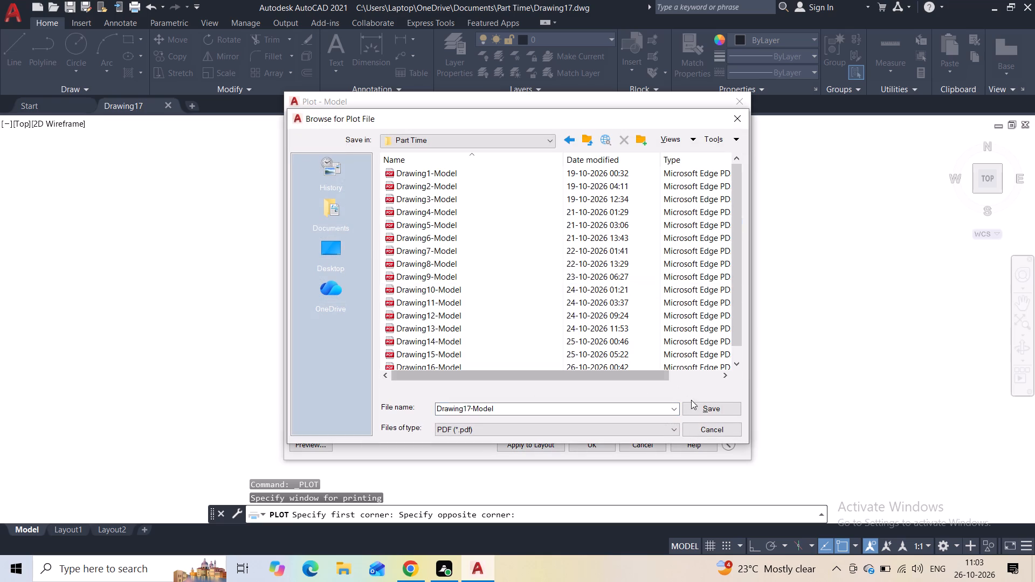
left_click(696, 410)
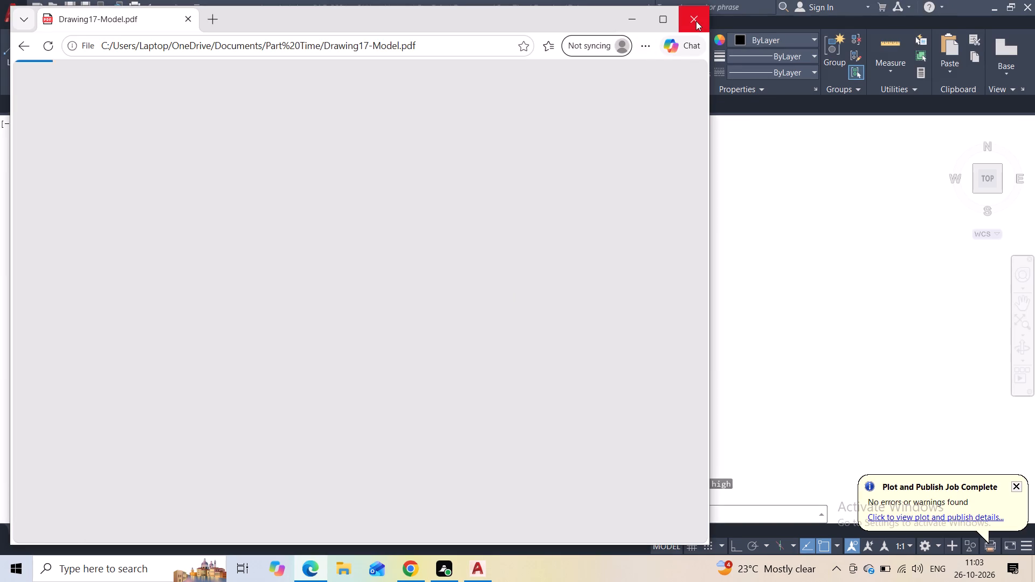
left_click(696, 21)
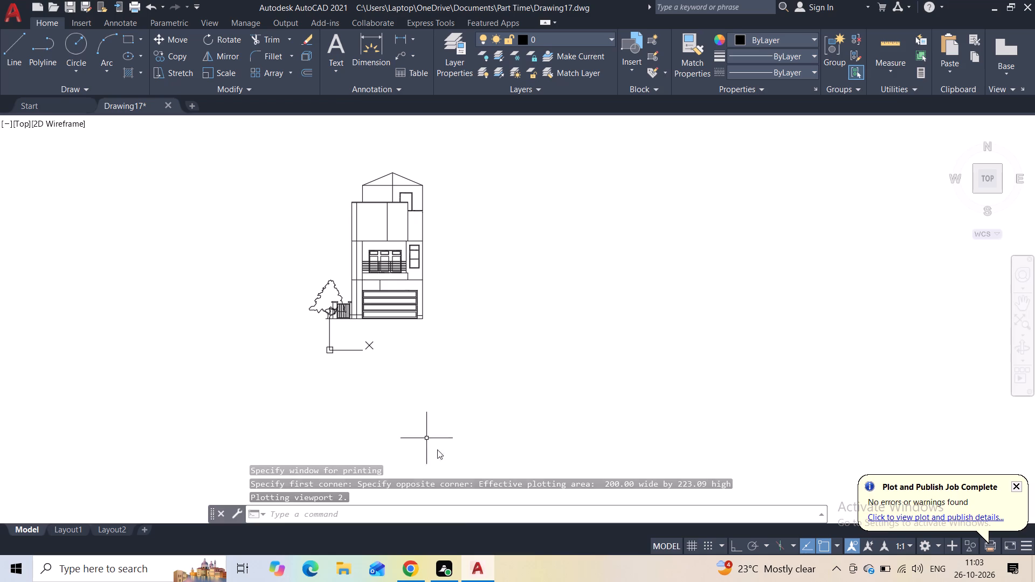